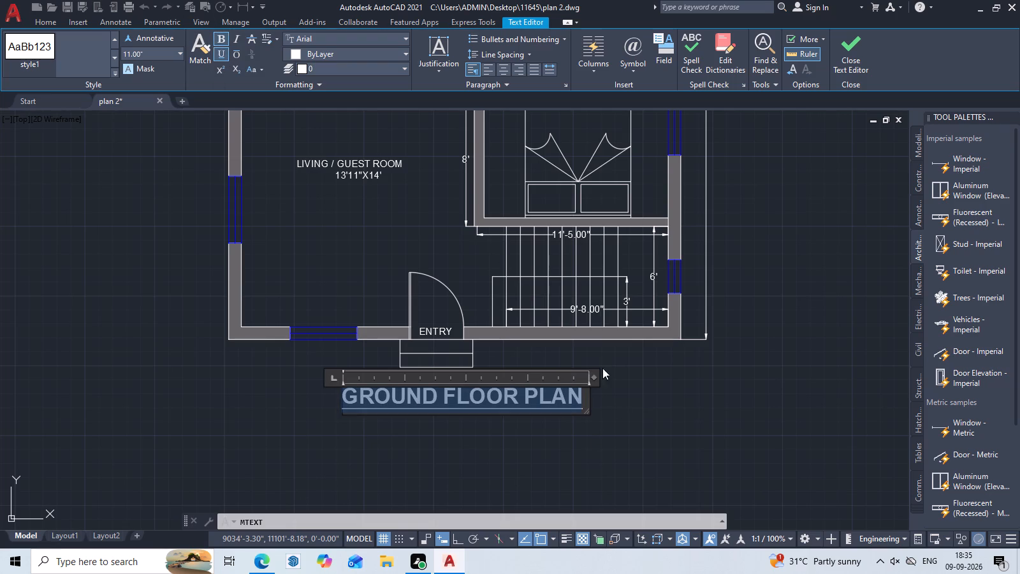
Finish editing the "GROUND FLOOR PLAN" title and move it slightly down and left beneath the entrance steps.
{"action": "left_click", "coordinate": [611, 404]}
{"action": "left_click", "coordinate": [550, 408]}
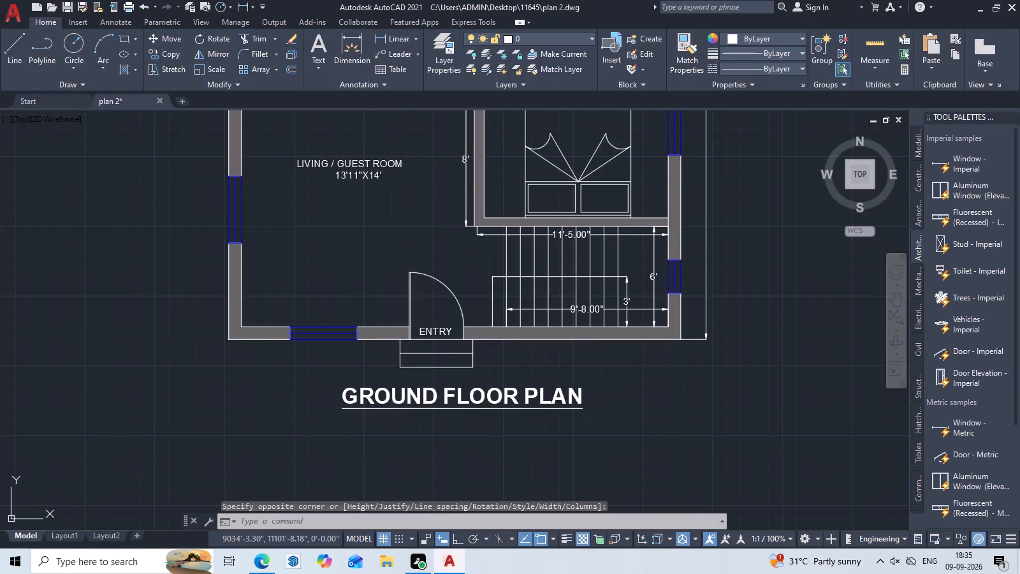
{"action": "key", "text": "comma"}
{"action": "key", "text": "BackSpace"}
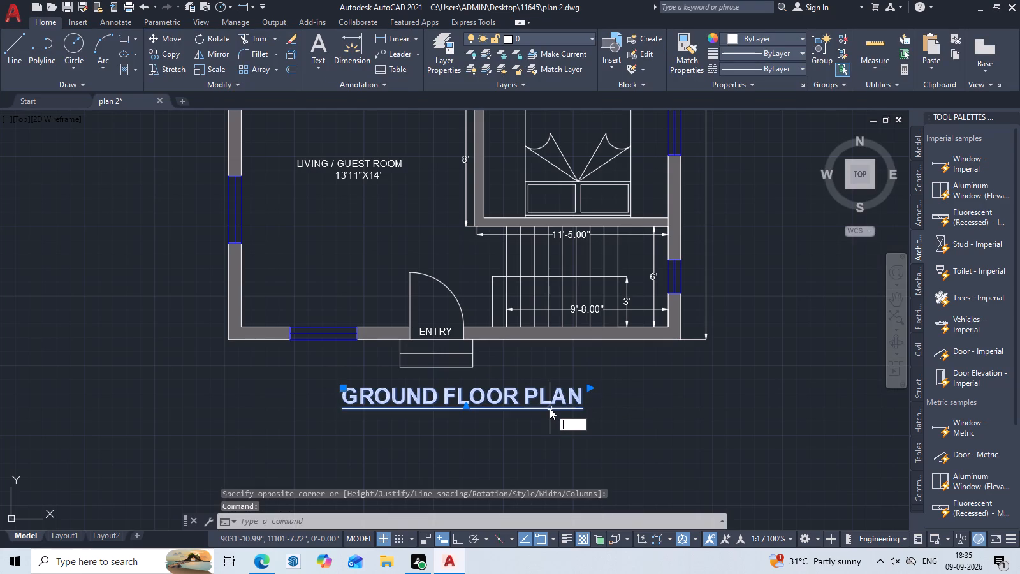
{"action": "type", "text": "M"}
{"action": "key", "text": "space"}
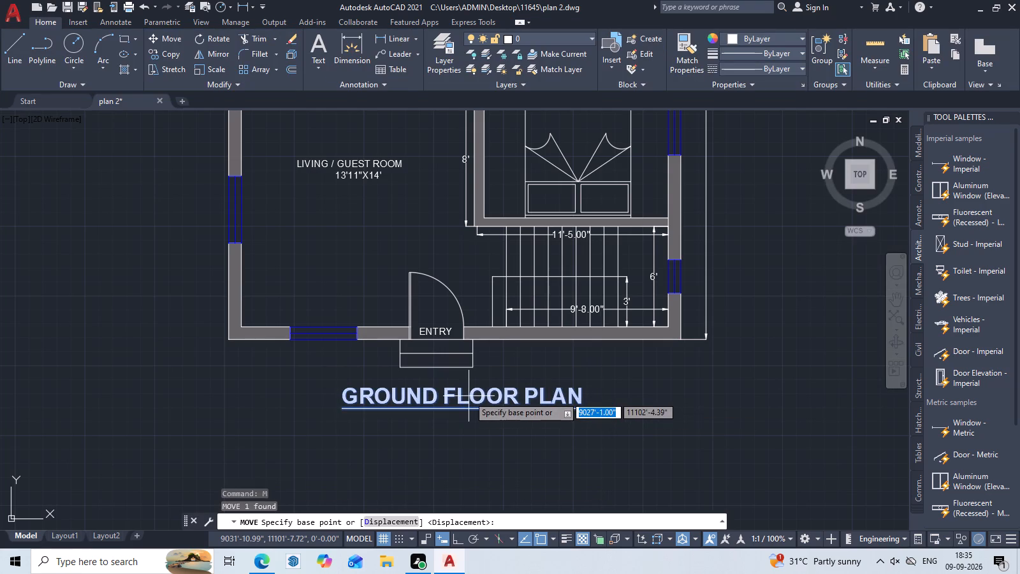
{"action": "left_click", "coordinate": [463, 401]}
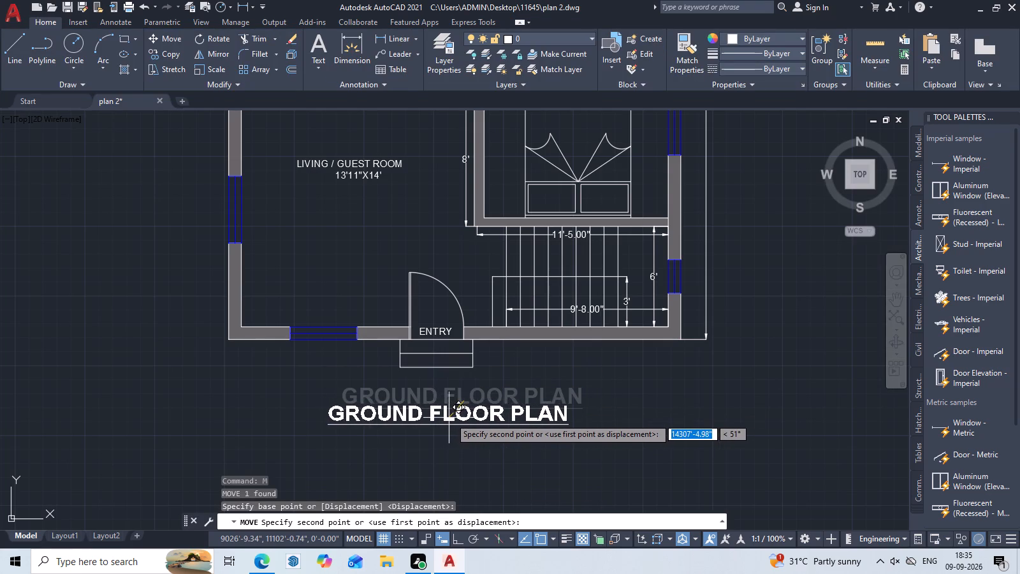
{"action": "double_click", "coordinate": [455, 417]}
{"action": "scroll", "coordinate": [504, 448], "scroll_direction": "down", "scroll_amount": 1}
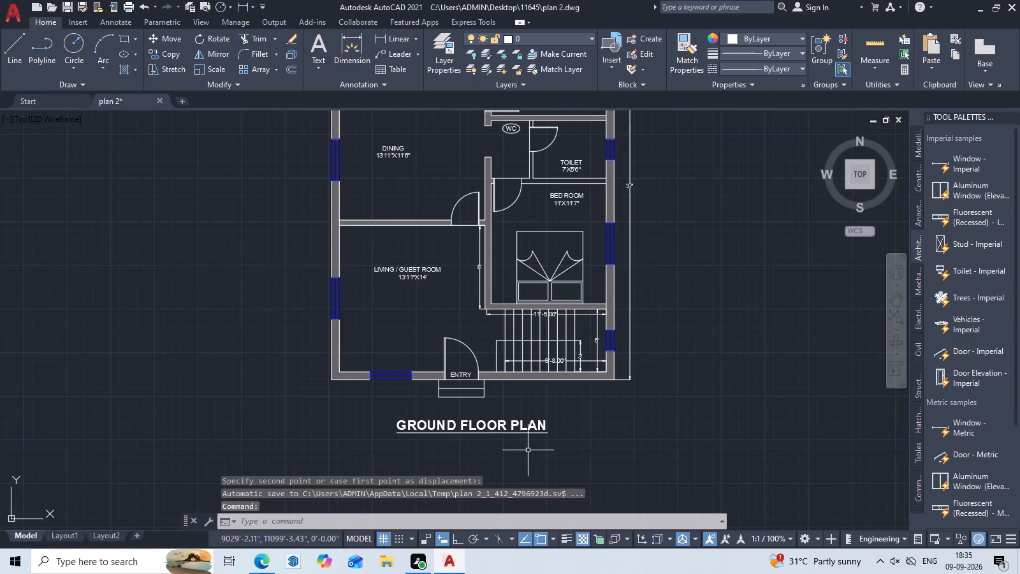
Look over the finished ground floor plan and the other floor plan drawn beside it.
{"action": "middle_click_drag", "start_coordinate": [563, 450], "coordinate": [474, 490]}
{"action": "scroll", "coordinate": [471, 378], "scroll_direction": "down", "scroll_amount": 1}
{"action": "middle_click_drag", "start_coordinate": [477, 378], "coordinate": [319, 411]}
{"action": "middle_click_drag", "start_coordinate": [412, 405], "coordinate": [306, 394]}
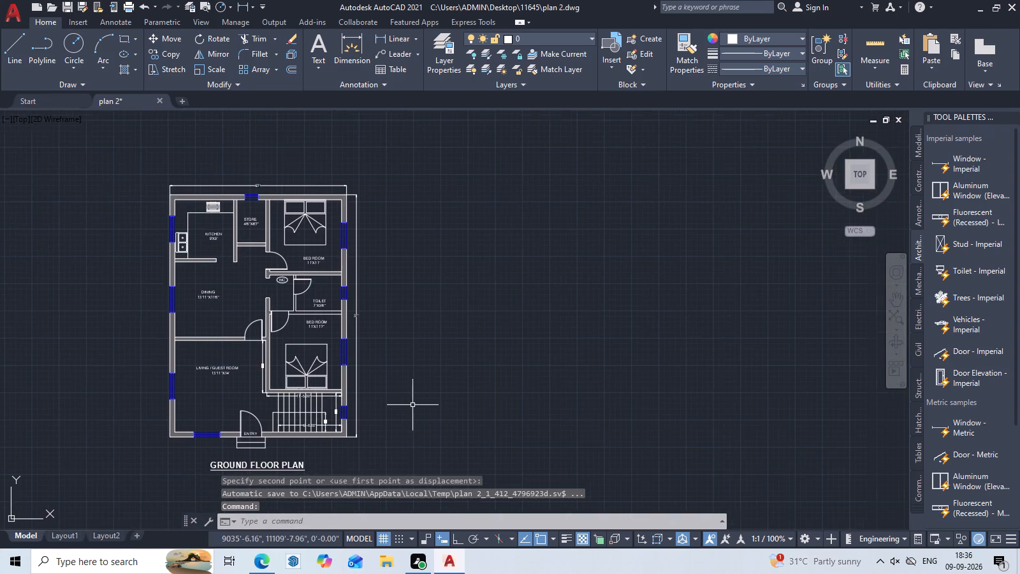
{"action": "middle_click_drag", "start_coordinate": [306, 394], "coordinate": [267, 388]}
{"action": "middle_click_drag", "start_coordinate": [420, 400], "coordinate": [314, 400]}
{"action": "middle_click_drag", "start_coordinate": [319, 400], "coordinate": [262, 403]}
{"action": "middle_click", "coordinate": [187, 417]}
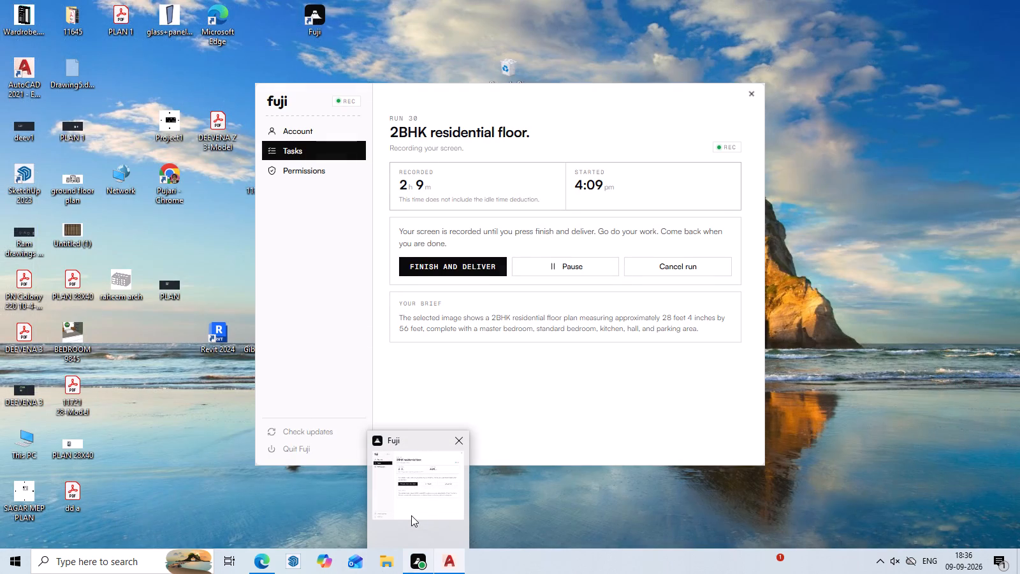
{"action": "scroll", "coordinate": [82, 311], "scroll_direction": "down", "scroll_amount": 1}
{"action": "middle_click_drag", "start_coordinate": [137, 328], "coordinate": [284, 340]}
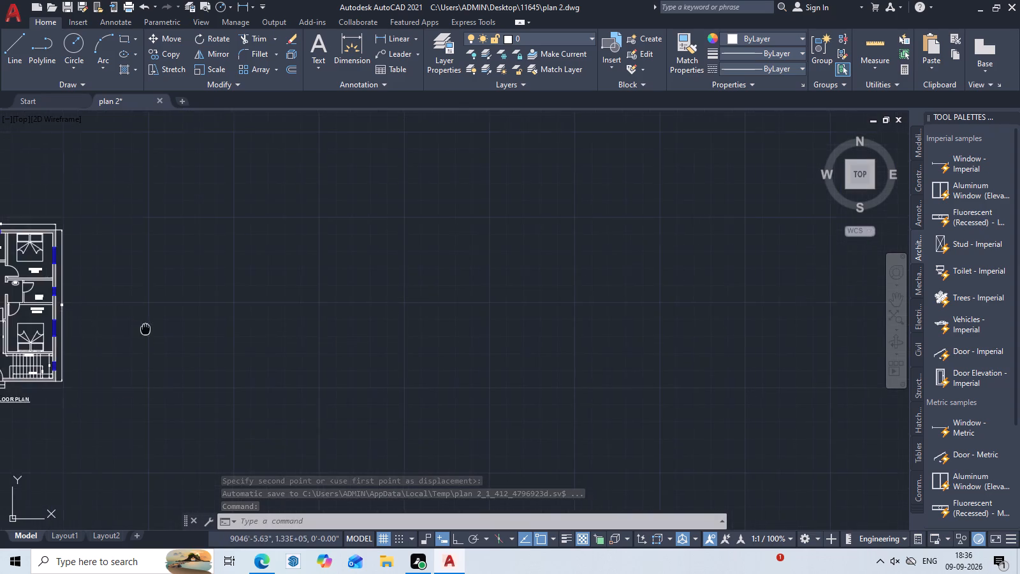
{"action": "middle_click_drag", "start_coordinate": [284, 340], "coordinate": [409, 341]}
{"action": "scroll", "coordinate": [309, 342], "scroll_direction": "up", "scroll_amount": 2}
{"action": "middle_click_drag", "start_coordinate": [315, 341], "coordinate": [157, 335]}
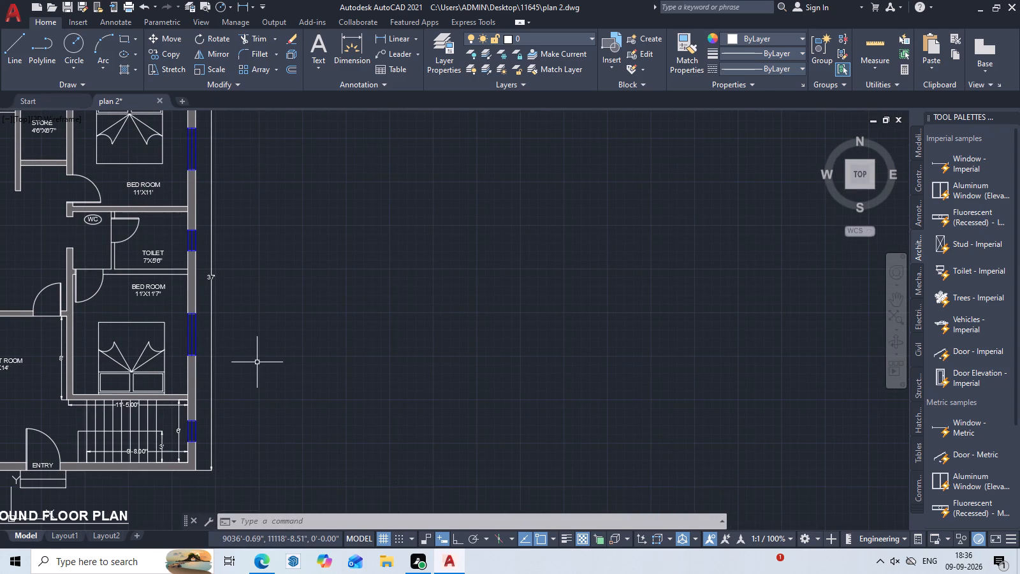
{"action": "key", "text": "Escape"}
{"action": "scroll", "coordinate": [253, 332], "scroll_direction": "down", "scroll_amount": 2}
{"action": "middle_click_drag", "start_coordinate": [120, 306], "coordinate": [676, 331]}
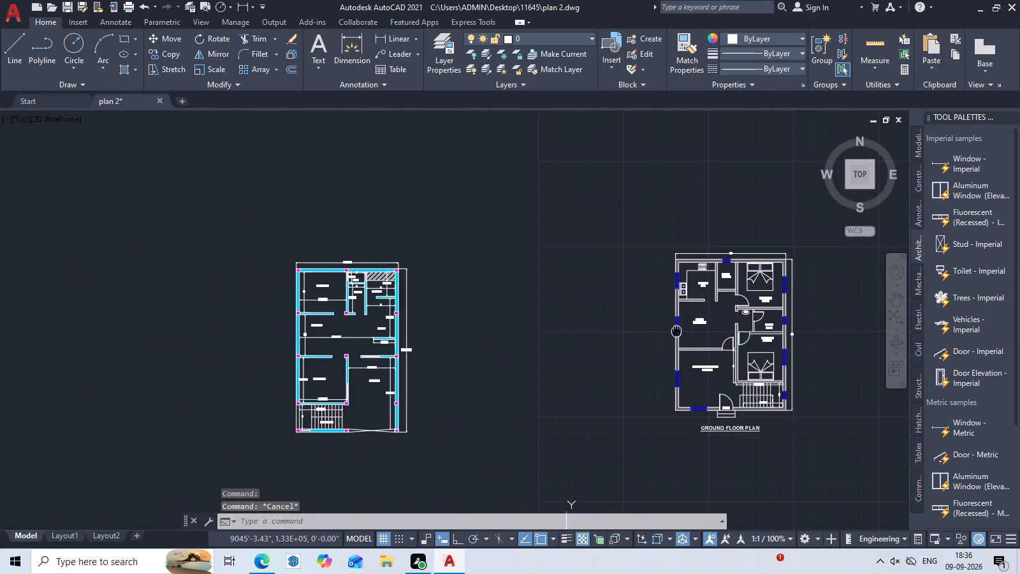
Draw a rectangle 25' long and 35' wide in the empty area to the right of the finished plan.
{"action": "middle_click_drag", "start_coordinate": [676, 331], "coordinate": [86, 332]}
{"action": "middle_click_drag", "start_coordinate": [386, 352], "coordinate": [172, 349]}
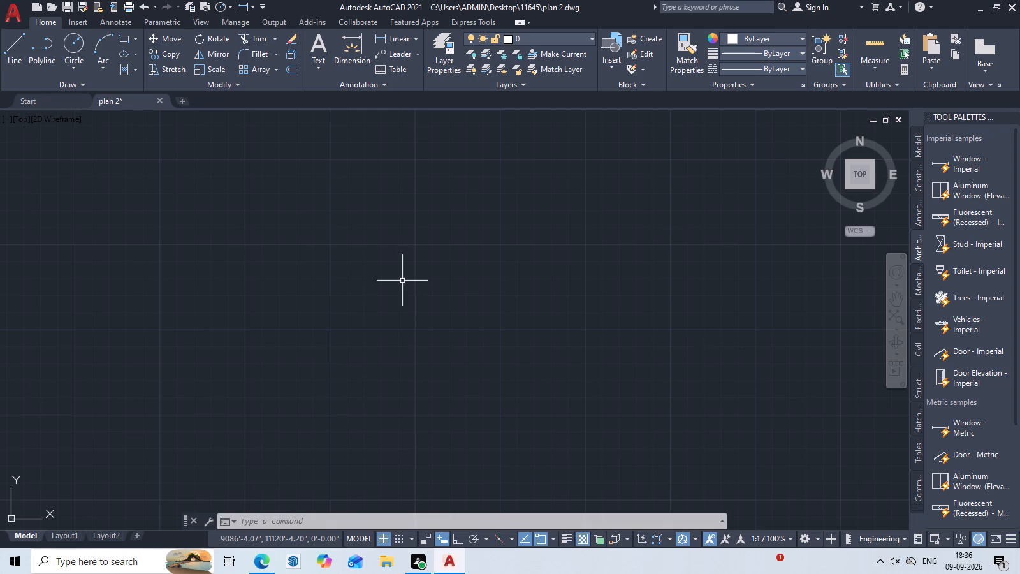
{"action": "type", "text": "RE"}
{"action": "key", "text": "c"}
{"action": "key", "text": "space"}
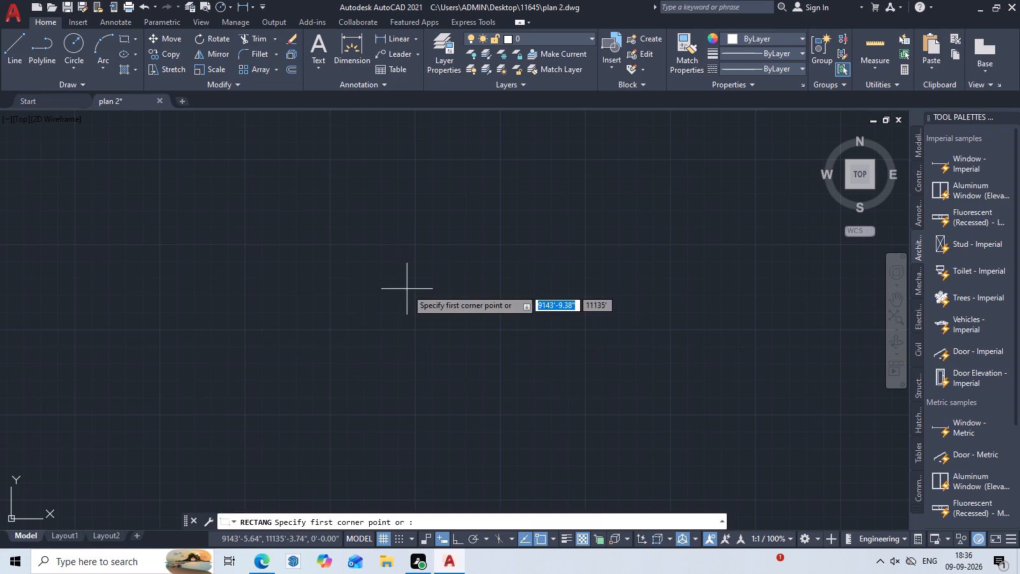
{"action": "left_click", "coordinate": [365, 154]}
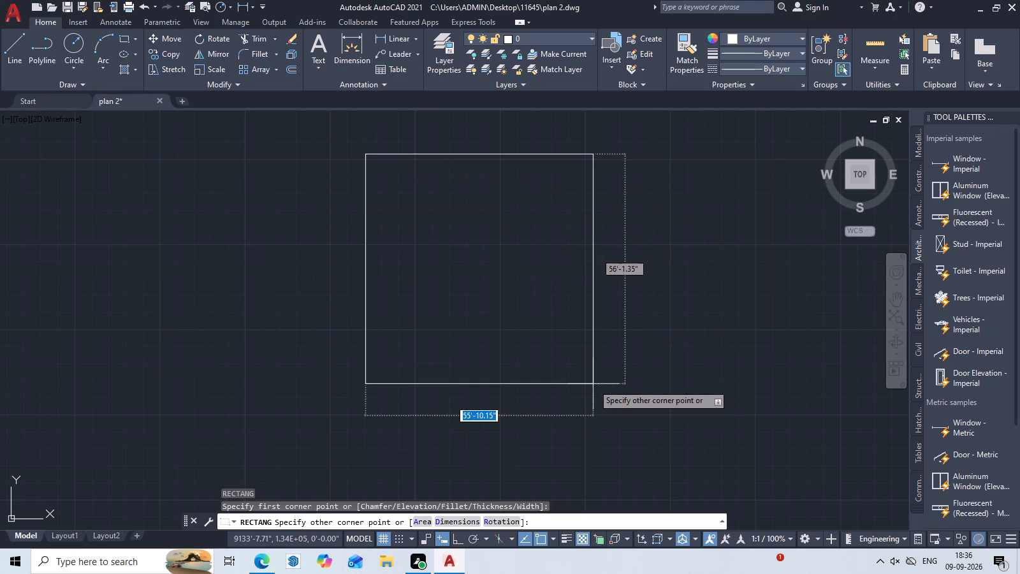
{"action": "type", "text": "D"}
{"action": "key", "text": "space"}
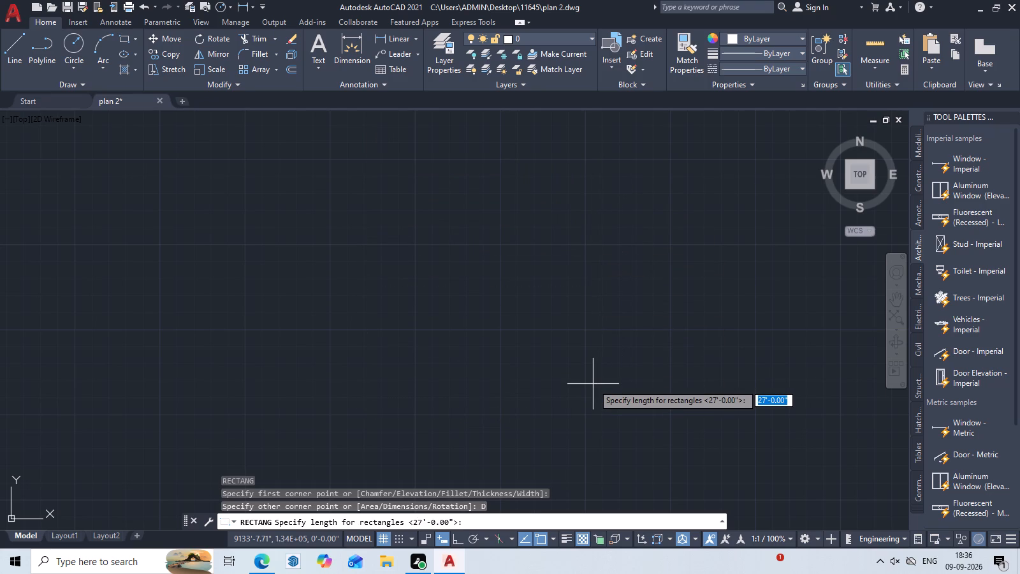
{"action": "type", "text": "25"}
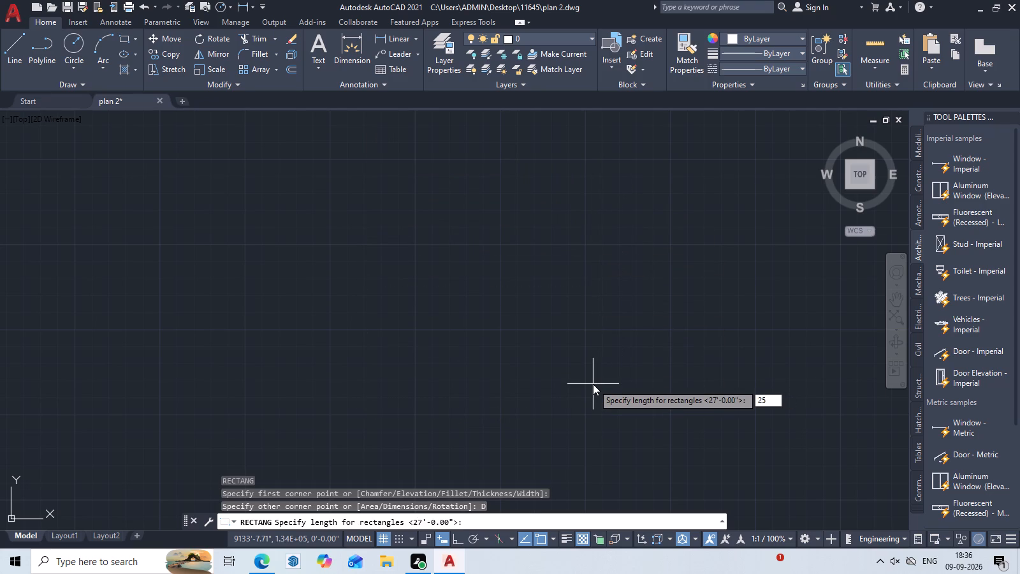
{"action": "key", "text": "apostrophe"}
{"action": "key", "text": "Return"}
{"action": "key", "text": "3"}
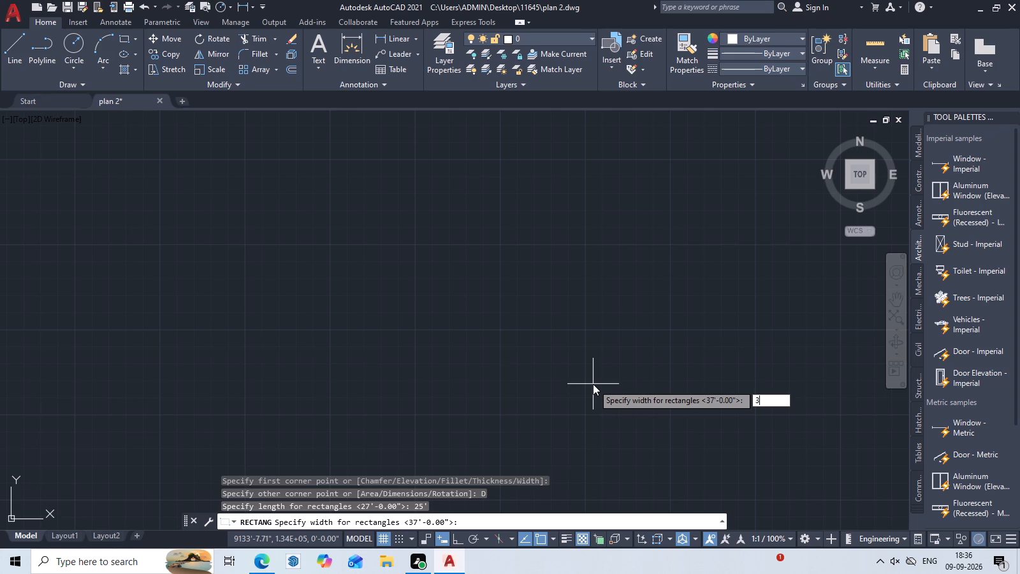
{"action": "key", "text": "5"}
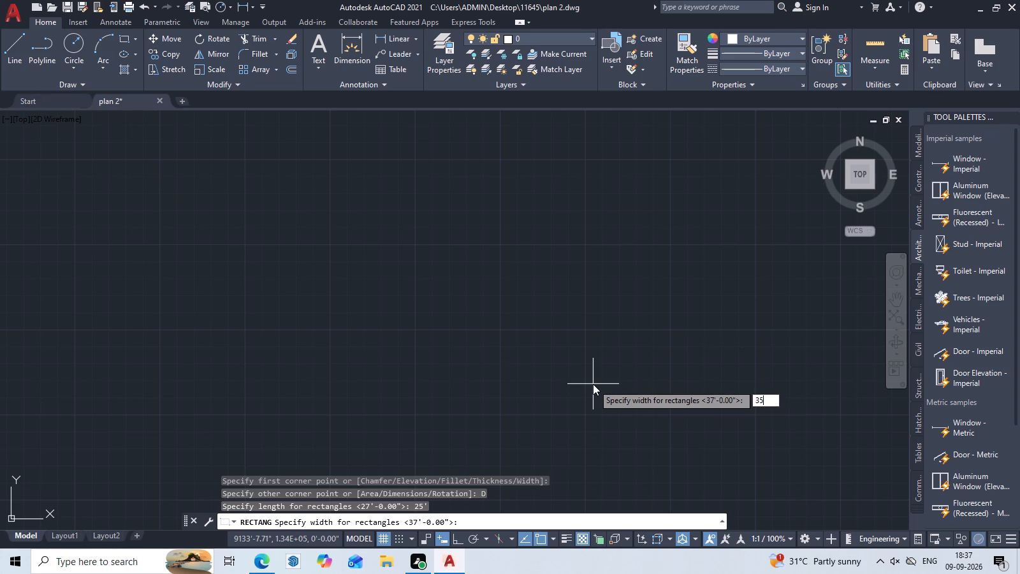
{"action": "key", "text": "apostrophe"}
{"action": "key", "text": "space"}
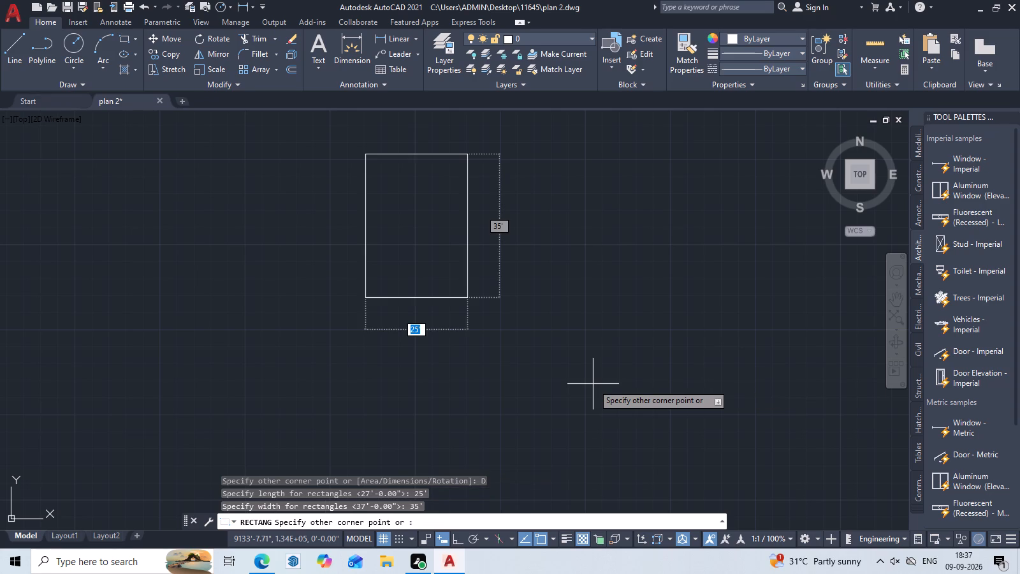
{"action": "left_click", "coordinate": [511, 325]}
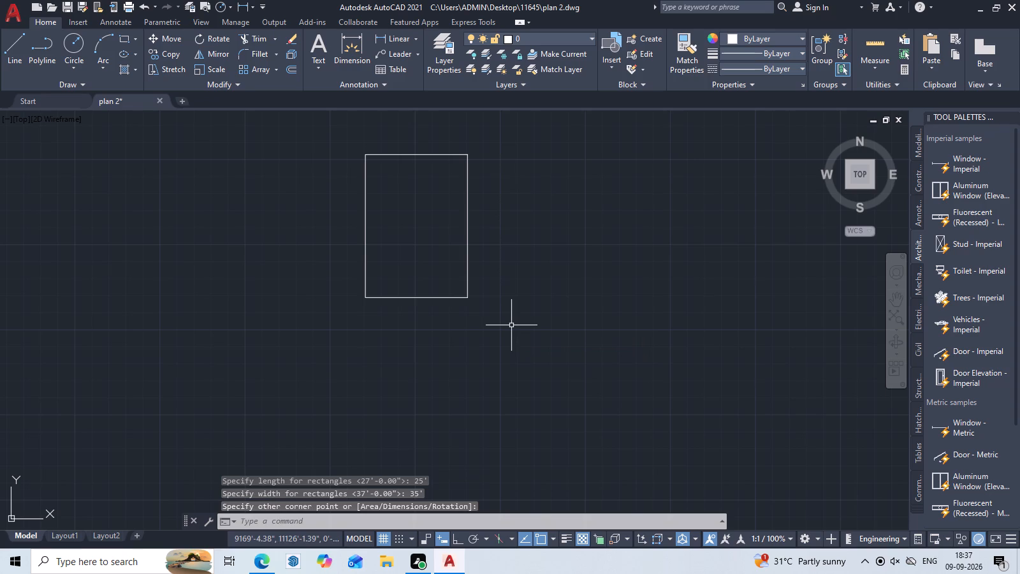
{"action": "key", "text": "Escape"}
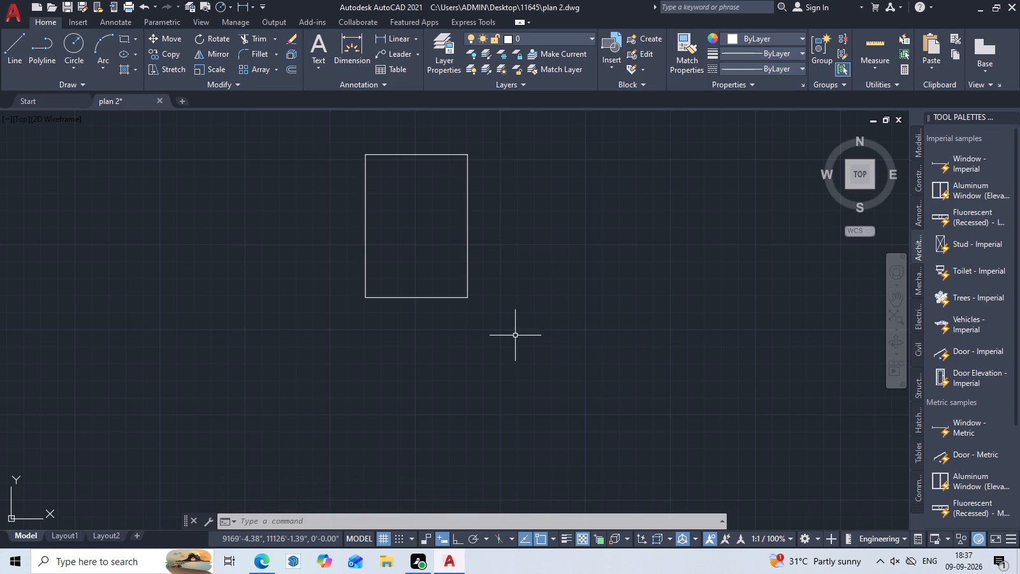
{"action": "key", "text": "Escape"}
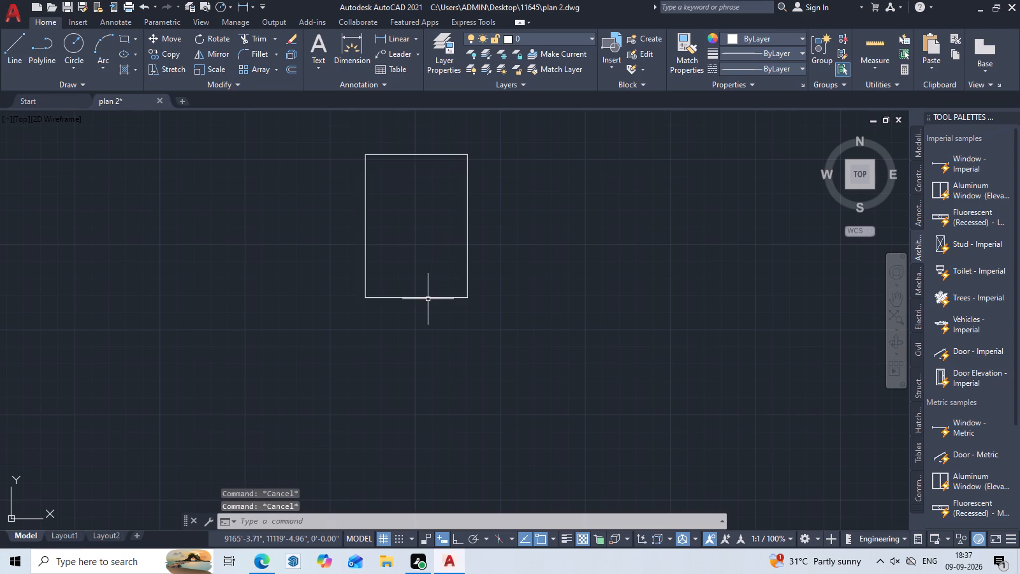
Explode the new 25' by 35' rectangle into separate lines.
{"action": "left_click", "coordinate": [428, 298]}
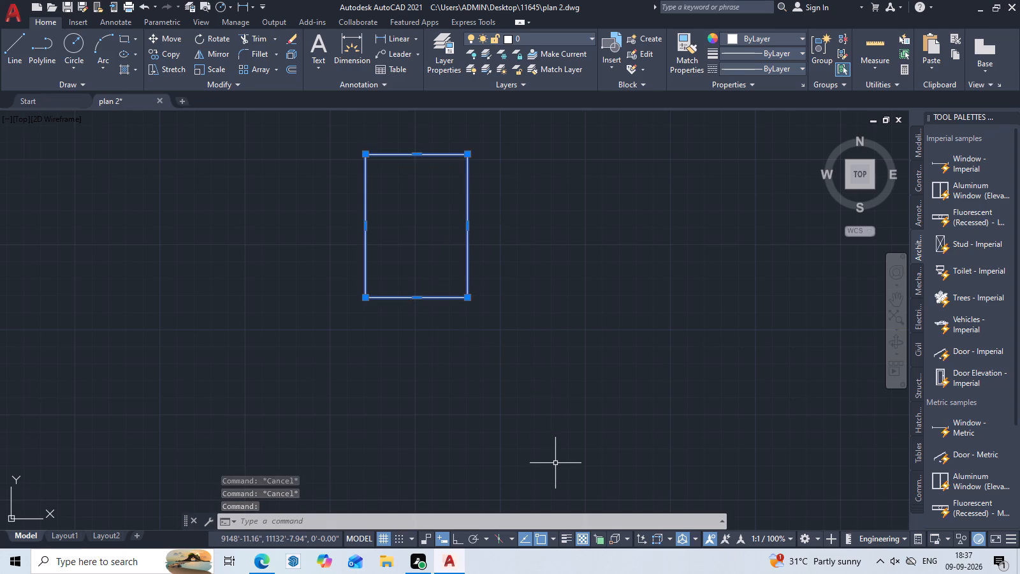
{"action": "key", "text": "Escape"}
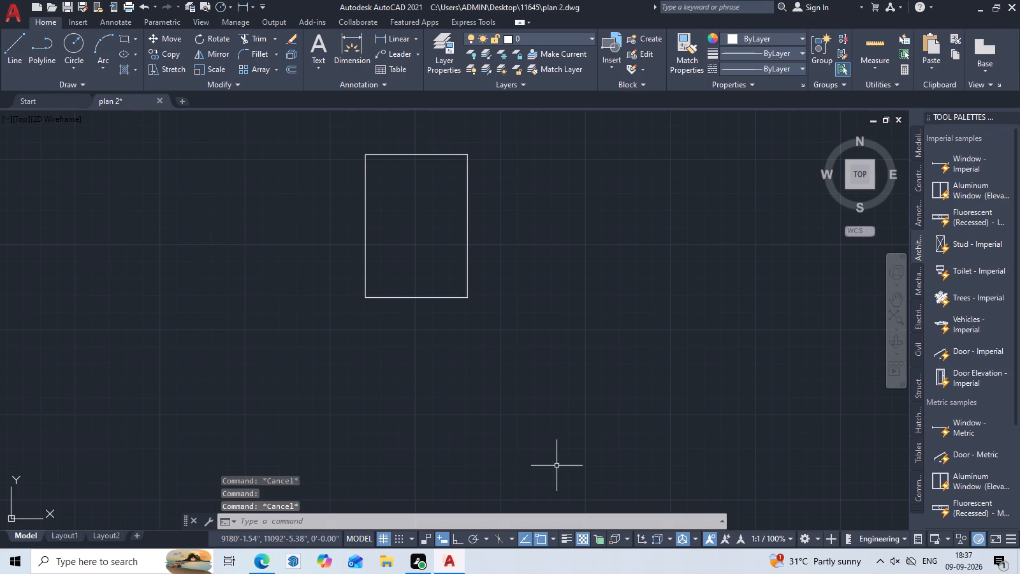
{"action": "middle_click_drag", "start_coordinate": [405, 283], "coordinate": [402, 339]}
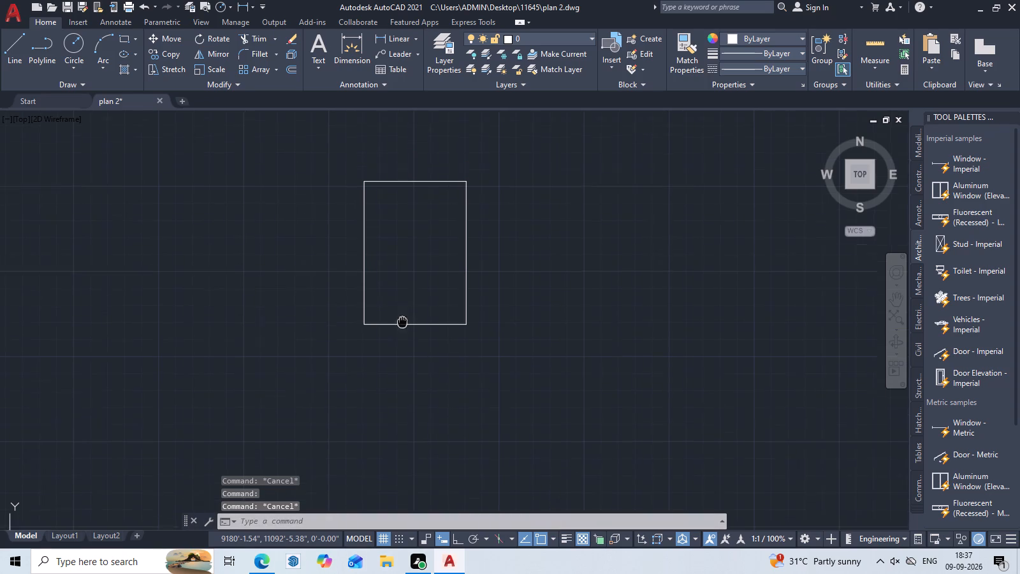
{"action": "middle_click_drag", "start_coordinate": [402, 339], "coordinate": [399, 397]}
{"action": "key", "text": "Escape"}
{"action": "left_click", "coordinate": [421, 411]}
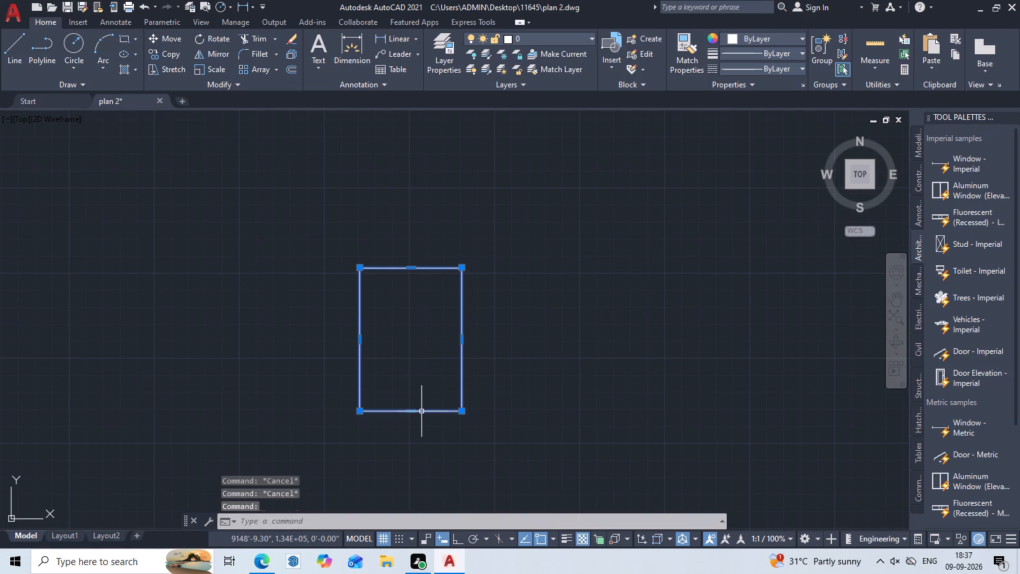
{"action": "type", "text": "X"}
{"action": "key", "text": "space"}
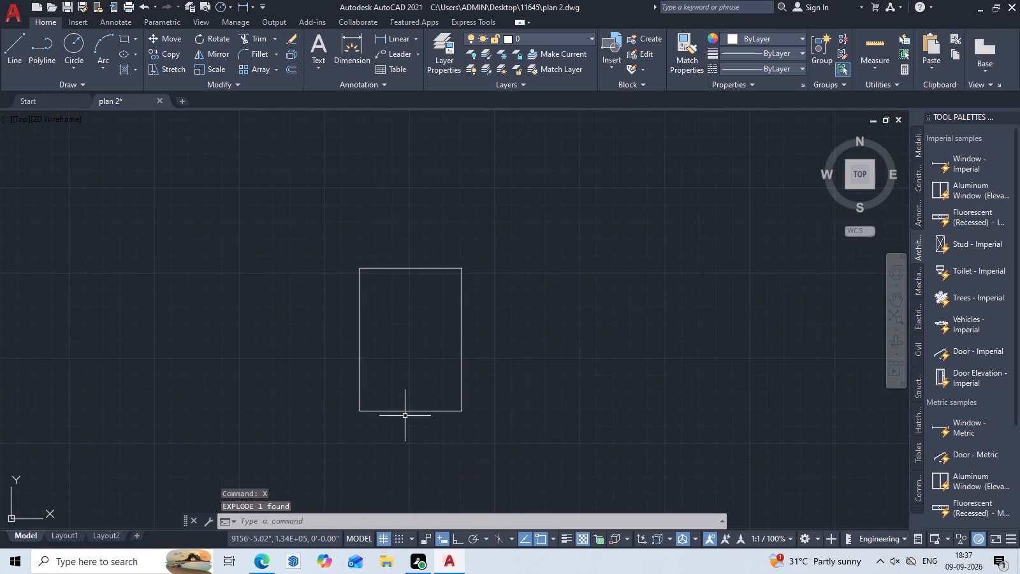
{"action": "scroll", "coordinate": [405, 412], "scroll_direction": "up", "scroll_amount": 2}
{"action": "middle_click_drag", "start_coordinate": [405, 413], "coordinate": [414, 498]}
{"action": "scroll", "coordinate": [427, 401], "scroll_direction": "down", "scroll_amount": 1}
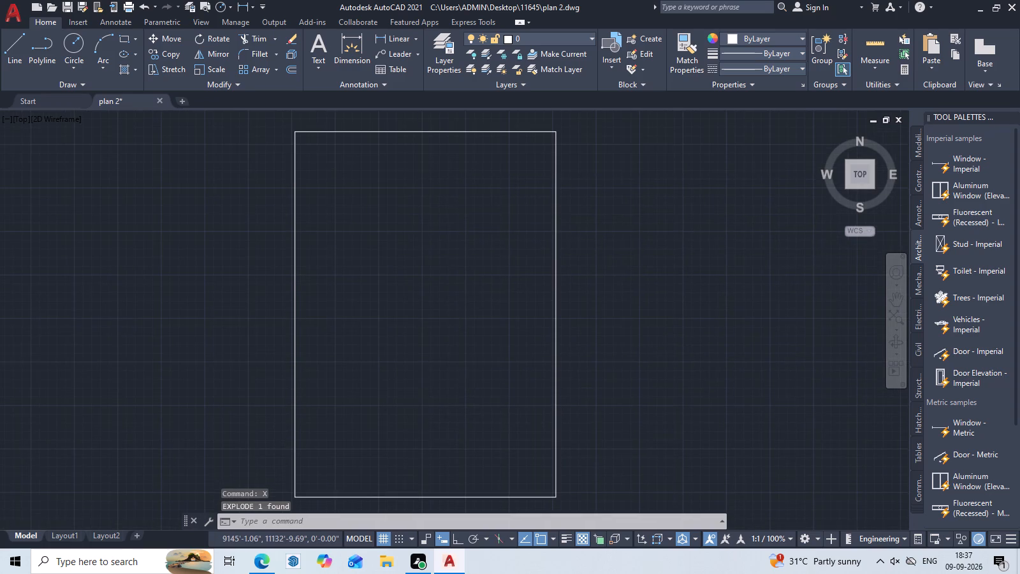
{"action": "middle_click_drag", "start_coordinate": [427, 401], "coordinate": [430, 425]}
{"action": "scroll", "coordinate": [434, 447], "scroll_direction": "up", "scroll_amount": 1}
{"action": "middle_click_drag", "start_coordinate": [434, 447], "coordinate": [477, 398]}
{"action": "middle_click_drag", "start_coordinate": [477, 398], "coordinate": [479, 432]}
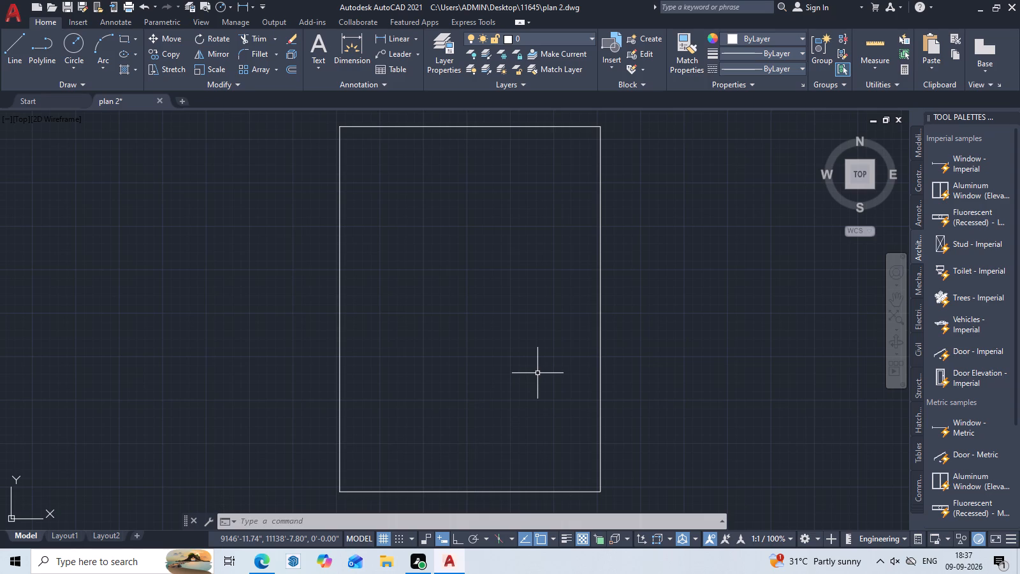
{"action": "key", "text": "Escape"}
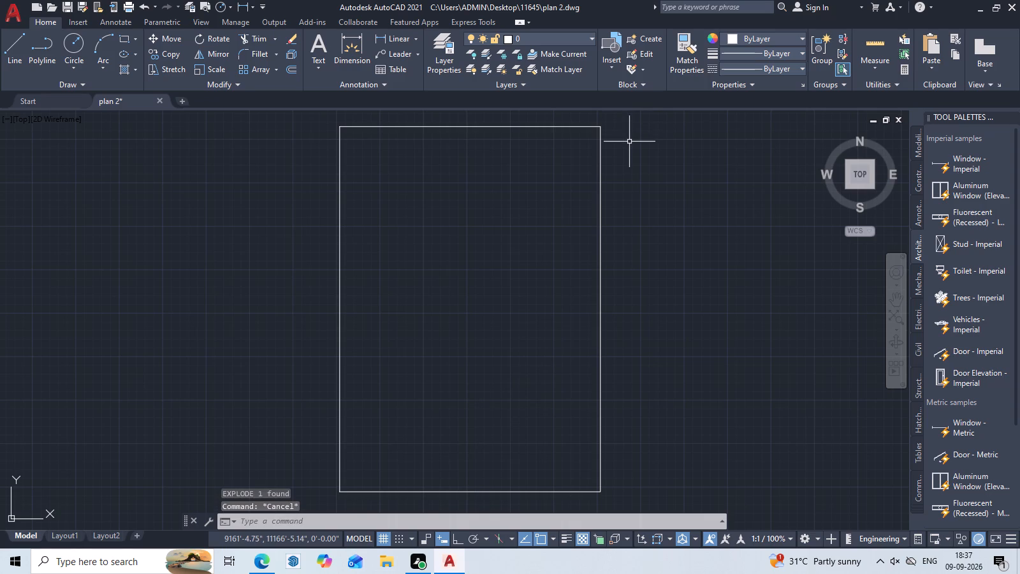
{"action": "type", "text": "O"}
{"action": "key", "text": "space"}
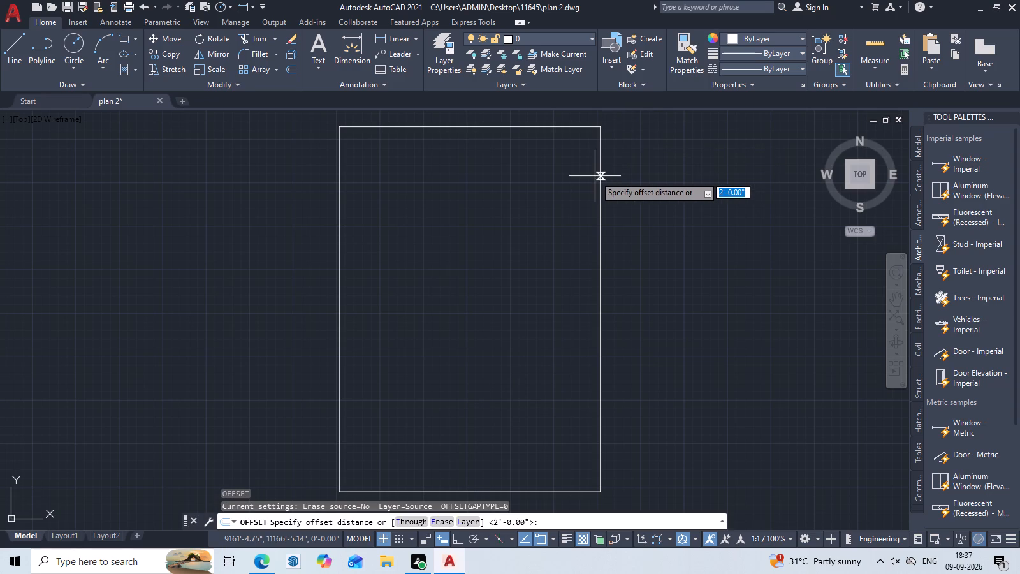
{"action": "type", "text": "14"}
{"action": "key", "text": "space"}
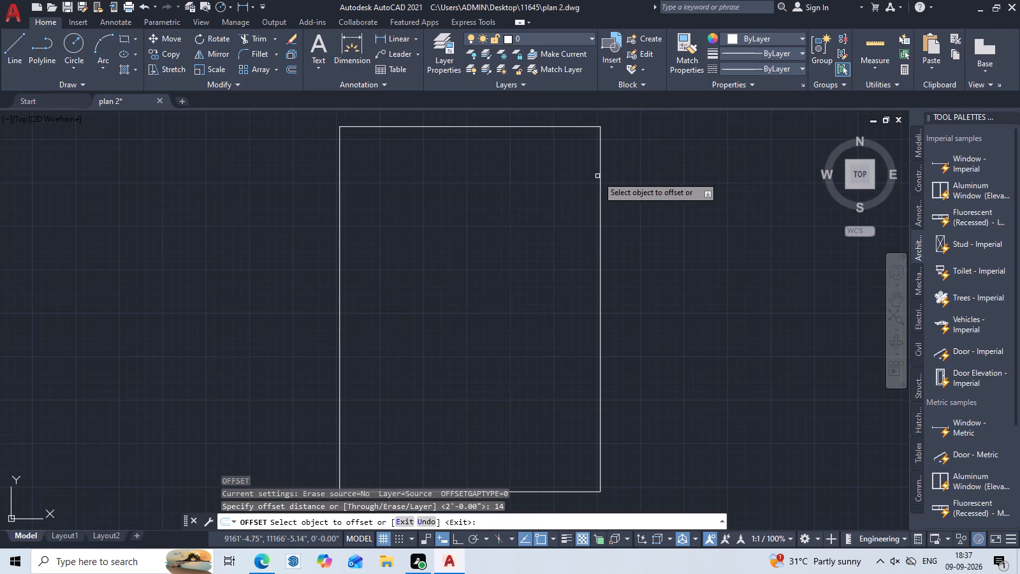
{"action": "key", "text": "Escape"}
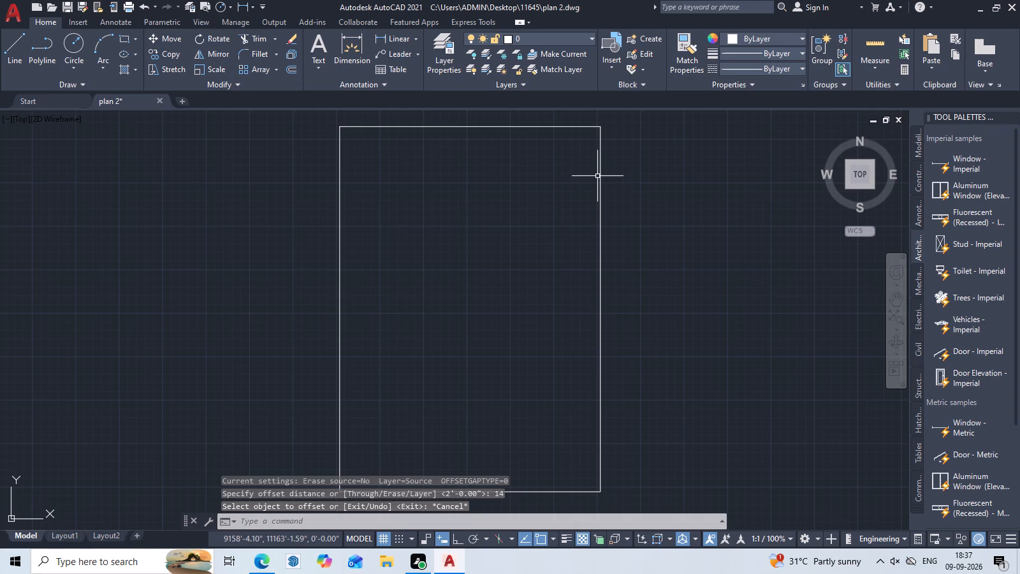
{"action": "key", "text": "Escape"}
Offset the bottom edge of the 25' by 35' outline 14' upward into the outline.
{"action": "key", "text": "o"}
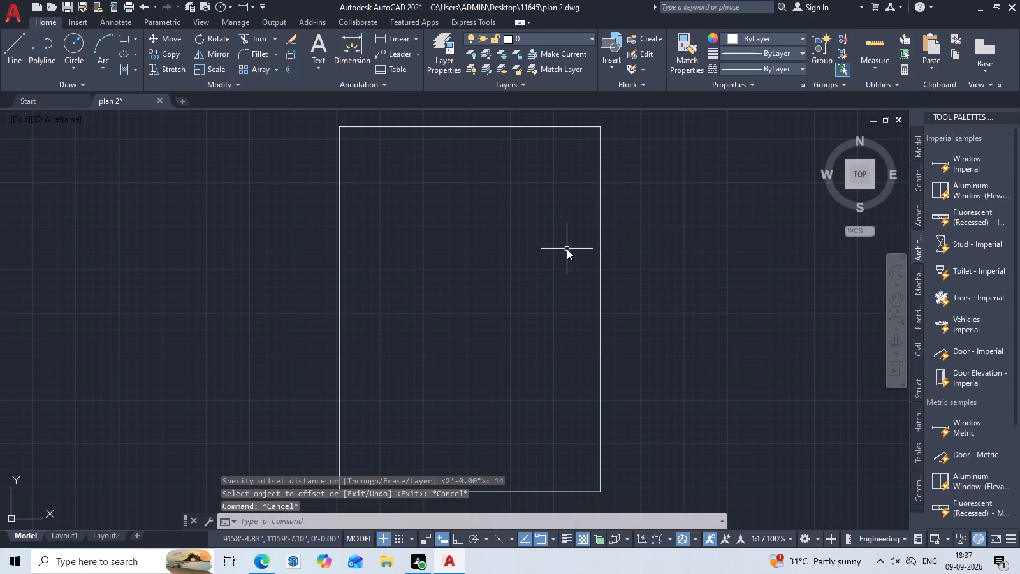
{"action": "key", "text": "space"}
{"action": "type", "text": "14"}
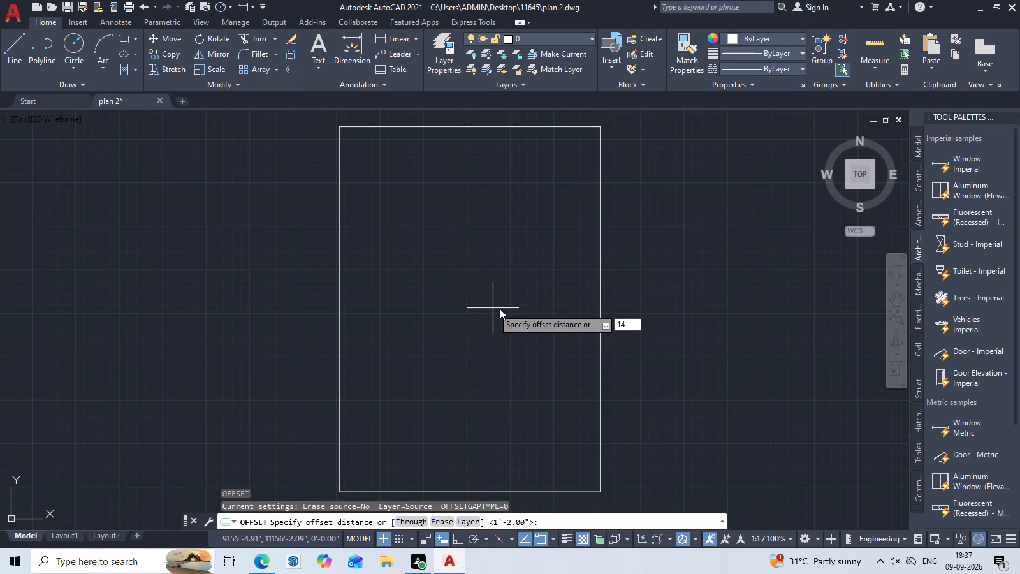
{"action": "key", "text": "apostrophe"}
{"action": "key", "text": "space"}
{"action": "middle_click_drag", "start_coordinate": [452, 429], "coordinate": [492, 367]}
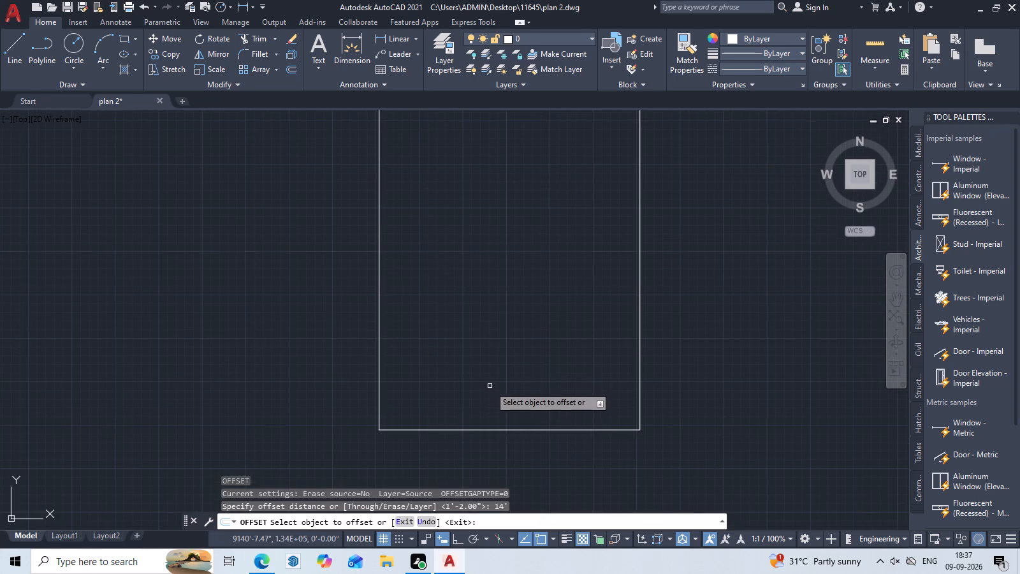
{"action": "double_click", "coordinate": [485, 430]}
{"action": "left_click", "coordinate": [505, 302]}
{"action": "scroll", "coordinate": [539, 334], "scroll_direction": "down", "scroll_amount": 1}
{"action": "middle_click_drag", "start_coordinate": [539, 334], "coordinate": [545, 355]}
{"action": "scroll", "coordinate": [539, 334], "scroll_direction": "down", "scroll_amount": 1}
{"action": "middle_click_drag", "start_coordinate": [548, 363], "coordinate": [557, 377]}
{"action": "key", "text": "Escape"}
Break the outline's left edge at the point where it meets the 14' offset line.
{"action": "scroll", "coordinate": [557, 377], "scroll_direction": "up", "scroll_amount": 2}
{"action": "middle_click_drag", "start_coordinate": [557, 377], "coordinate": [478, 393]}
{"action": "middle_click_drag", "start_coordinate": [393, 388], "coordinate": [430, 378]}
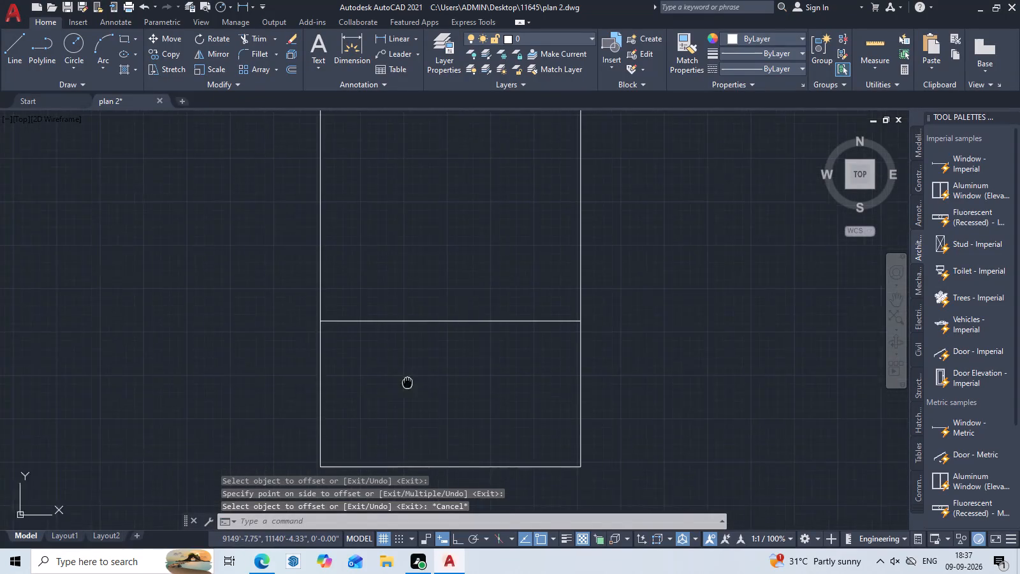
{"action": "middle_click_drag", "start_coordinate": [430, 378], "coordinate": [464, 372]}
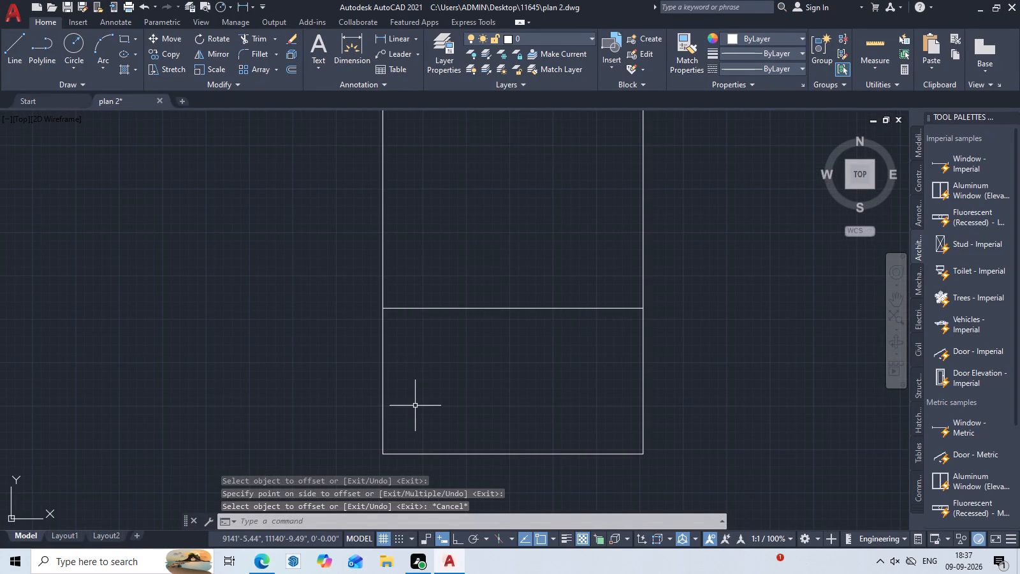
{"action": "type", "text": "BR"}
{"action": "left_click", "coordinate": [442, 447]}
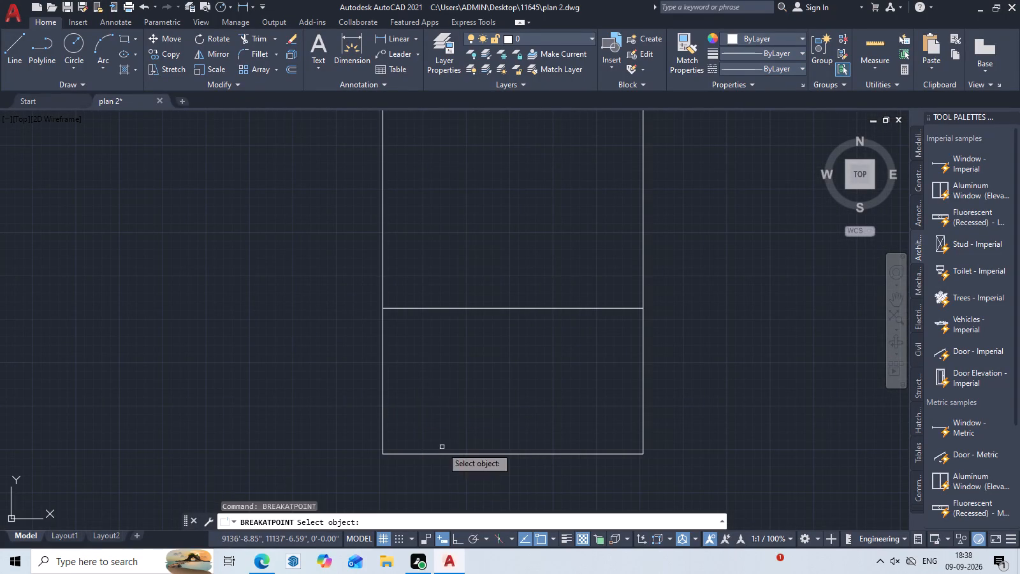
{"action": "left_click", "coordinate": [382, 371]}
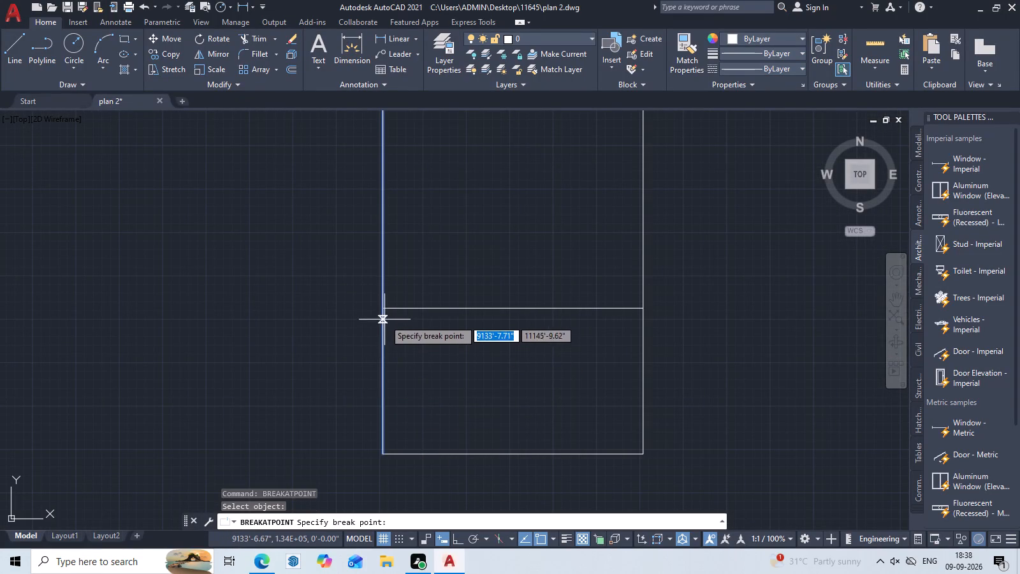
{"action": "left_click", "coordinate": [382, 311]}
{"action": "scroll", "coordinate": [535, 356], "scroll_direction": "down", "scroll_amount": 2}
{"action": "middle_click_drag", "start_coordinate": [535, 361], "coordinate": [539, 394]}
{"action": "key", "text": "Escape"}
Offset the outline's right edge, top edge and upper left edge segment 9" inward.
{"action": "scroll", "coordinate": [539, 394], "scroll_direction": "up", "scroll_amount": 2}
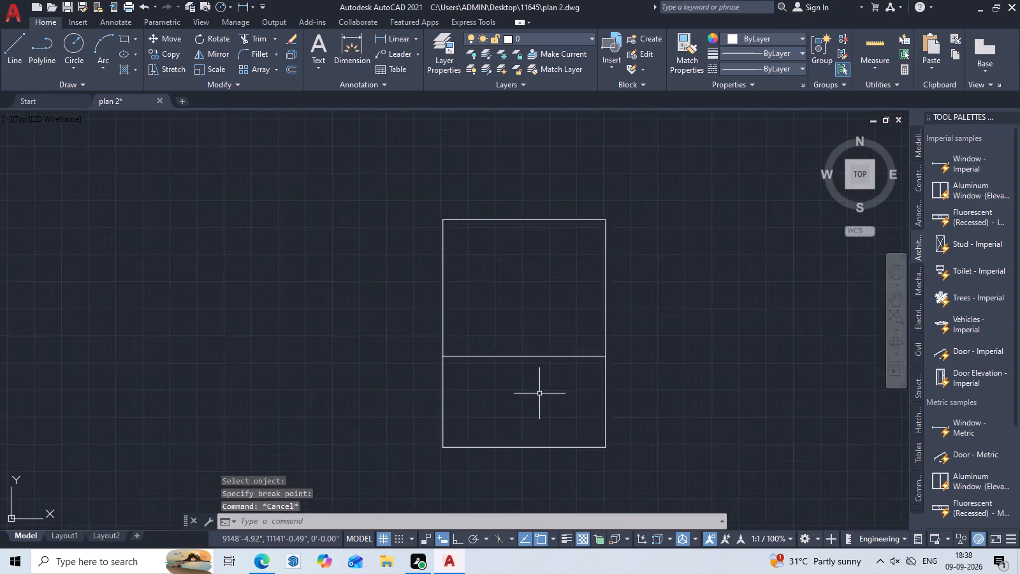
{"action": "scroll", "coordinate": [541, 394], "scroll_direction": "down", "scroll_amount": 1}
{"action": "middle_click_drag", "start_coordinate": [541, 394], "coordinate": [537, 433]}
{"action": "type", "text": "O"}
{"action": "key", "text": "space"}
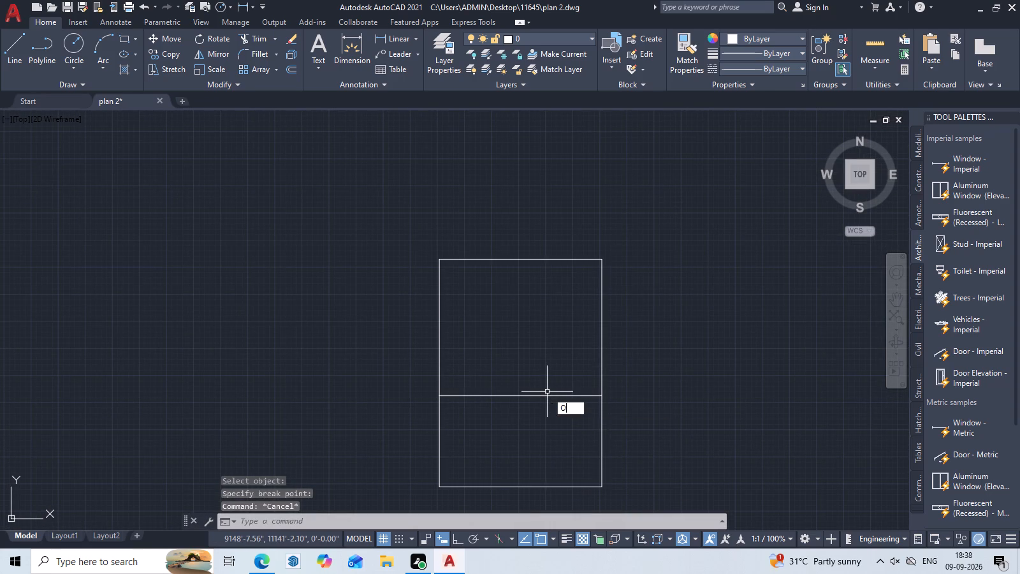
{"action": "key", "text": "9"}
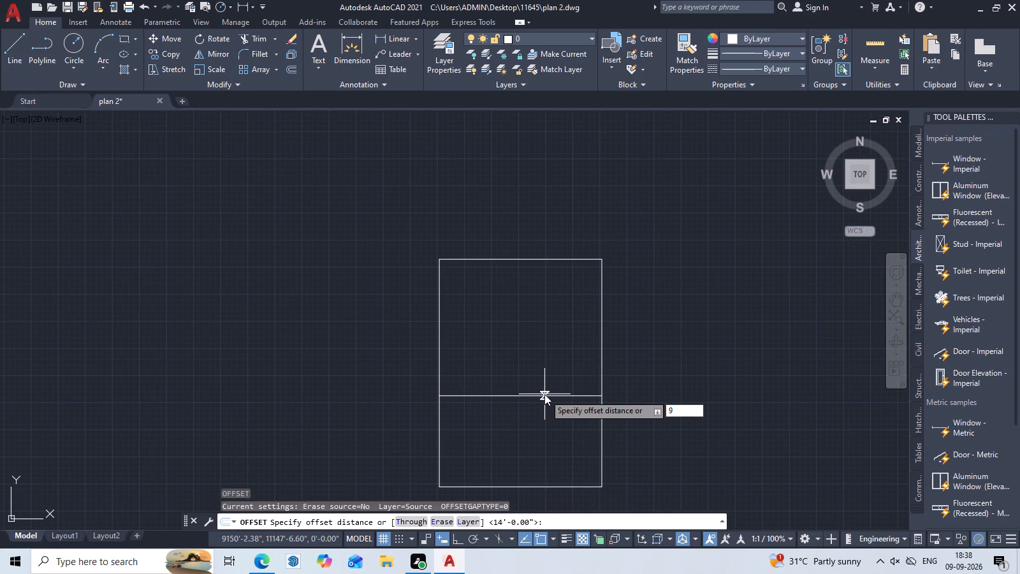
{"action": "key", "text": "space"}
{"action": "left_click", "coordinate": [602, 330]}
{"action": "left_click", "coordinate": [570, 334]}
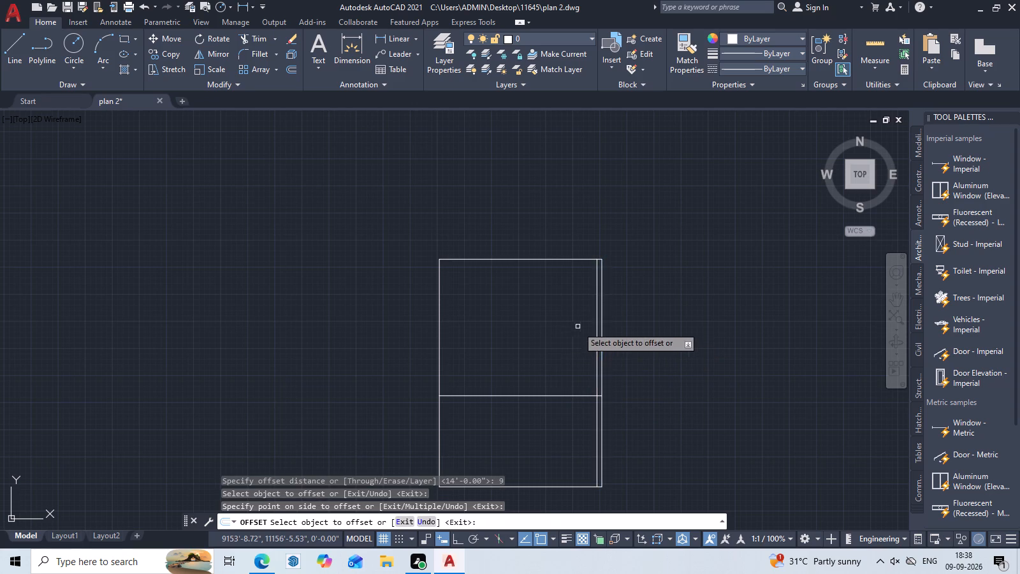
{"action": "left_click", "coordinate": [568, 257]}
{"action": "double_click", "coordinate": [562, 303]}
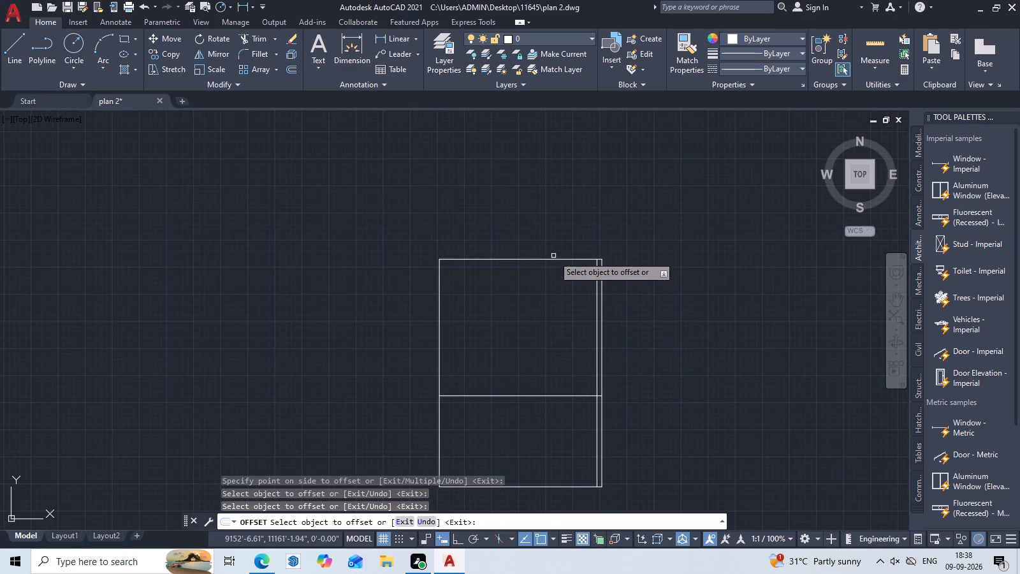
{"action": "left_click", "coordinate": [558, 259]}
{"action": "left_click", "coordinate": [550, 293]}
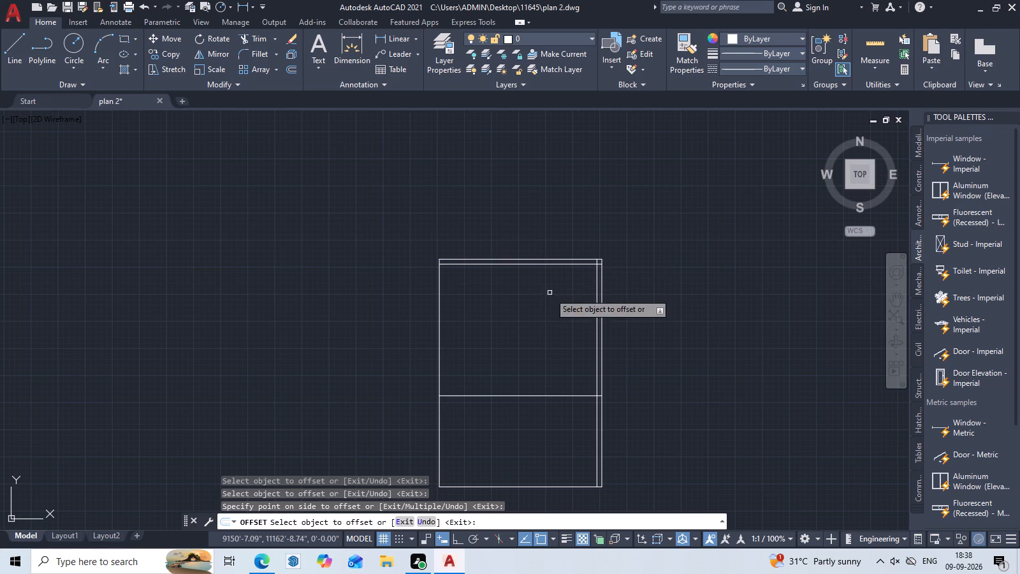
{"action": "left_click", "coordinate": [441, 318]}
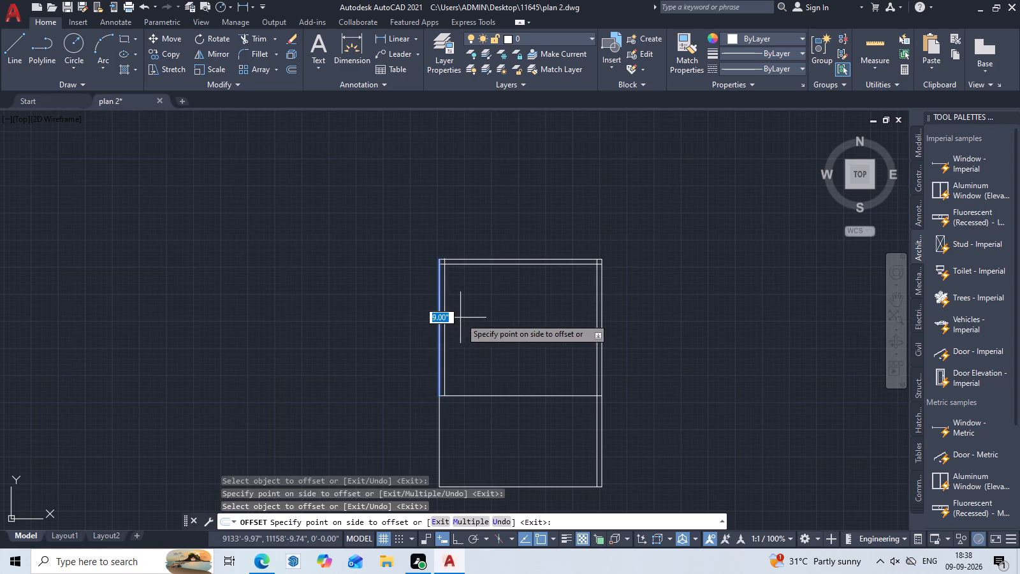
{"action": "left_click", "coordinate": [464, 318]}
{"action": "middle_click_drag", "start_coordinate": [495, 375], "coordinate": [504, 333]}
{"action": "scroll", "coordinate": [465, 391], "scroll_direction": "up", "scroll_amount": 1}
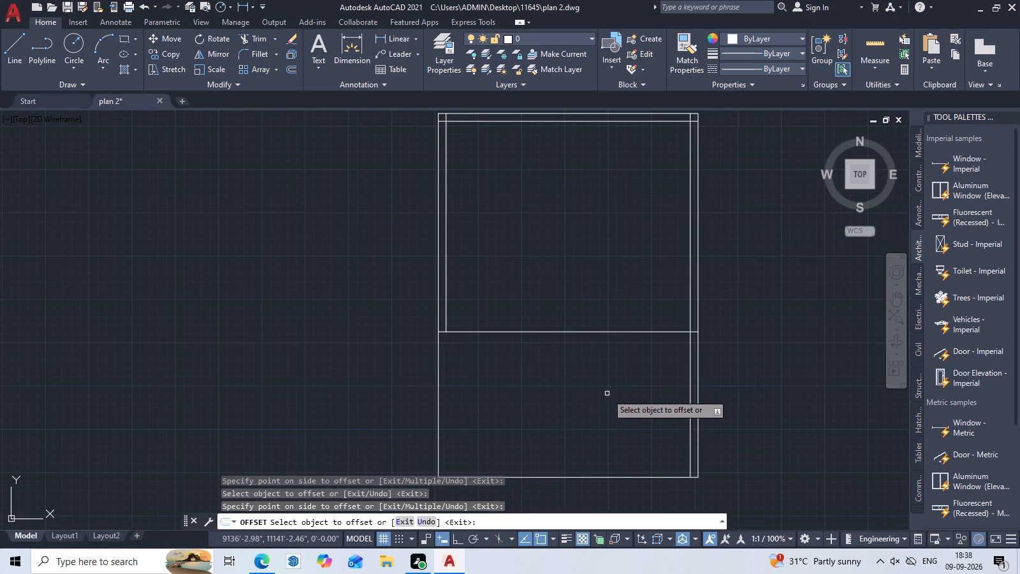
{"action": "scroll", "coordinate": [529, 383], "scroll_direction": "up", "scroll_amount": 1}
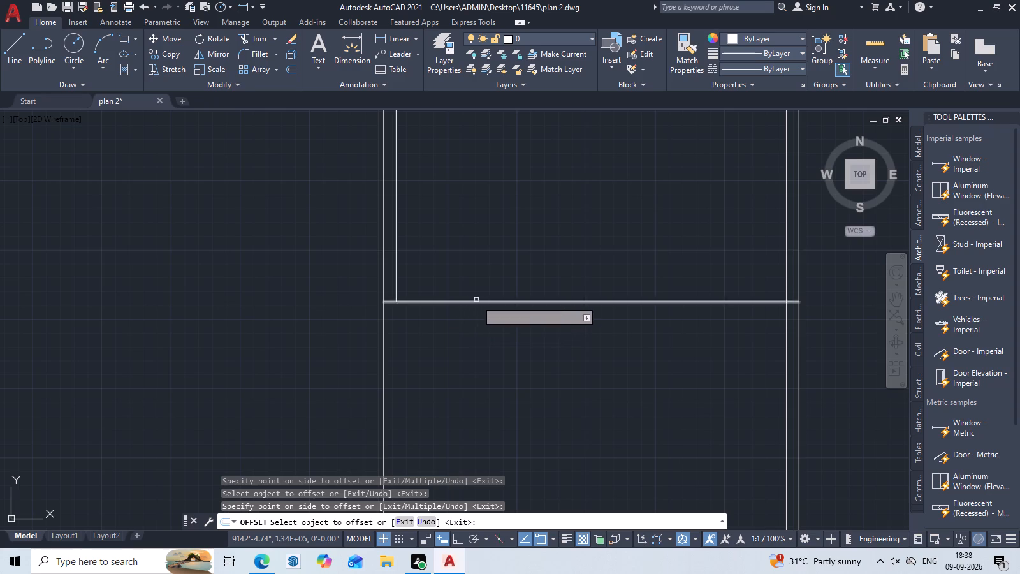
{"action": "key", "text": "Escape"}
Offset the lower segment of the outline's left edge 4" inward.
{"action": "scroll", "coordinate": [541, 339], "scroll_direction": "down", "scroll_amount": 1}
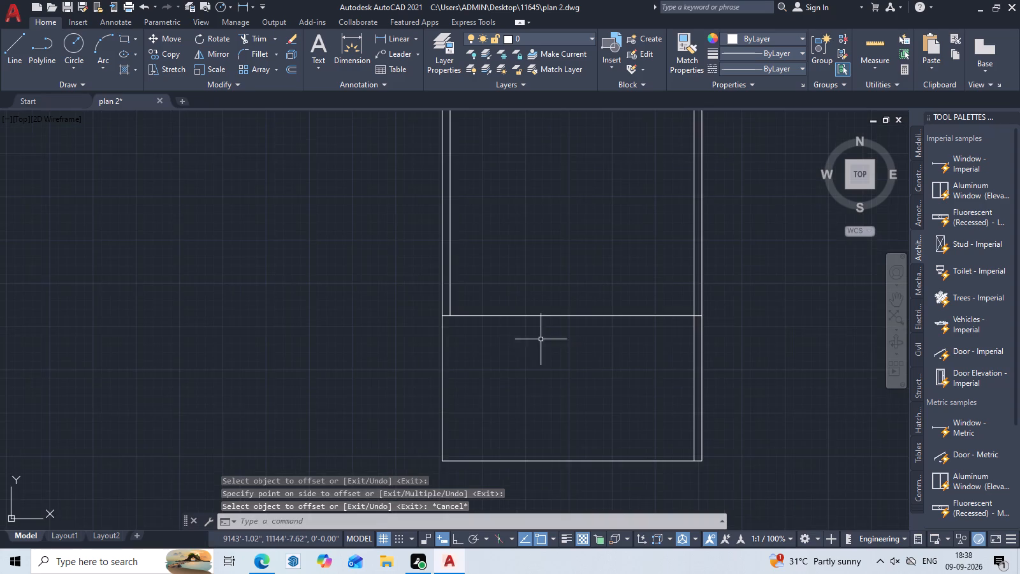
{"action": "middle_click_drag", "start_coordinate": [502, 353], "coordinate": [484, 338]}
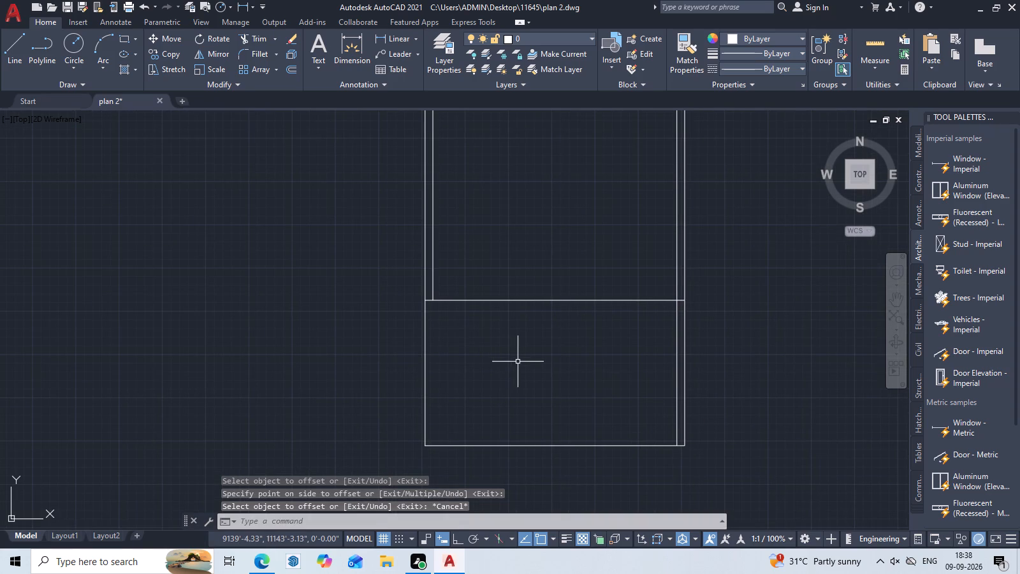
{"action": "type", "text": "O"}
{"action": "key", "text": "space"}
{"action": "key", "text": "4"}
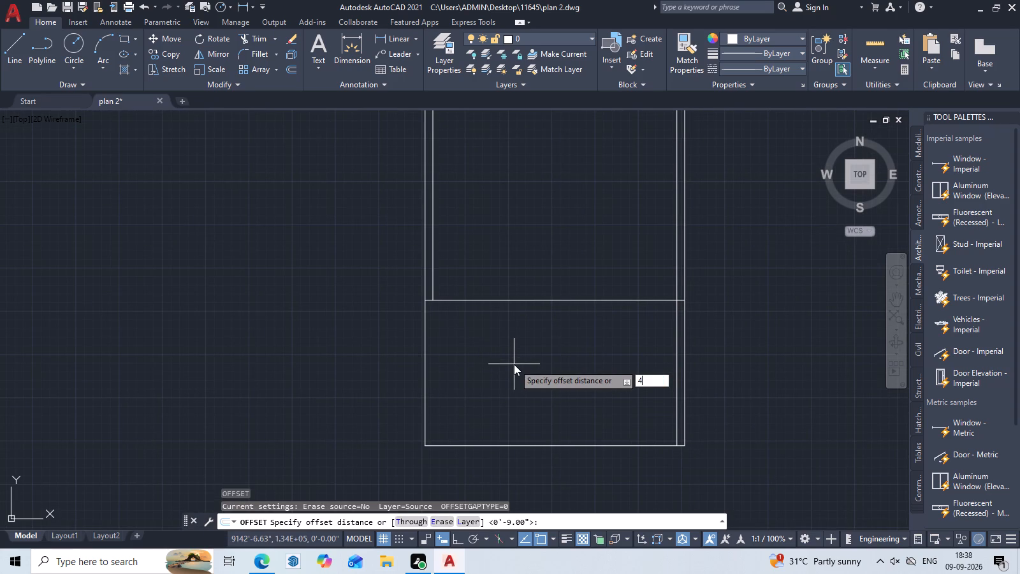
{"action": "key", "text": "space"}
{"action": "left_click", "coordinate": [425, 381]}
{"action": "left_click", "coordinate": [472, 381]}
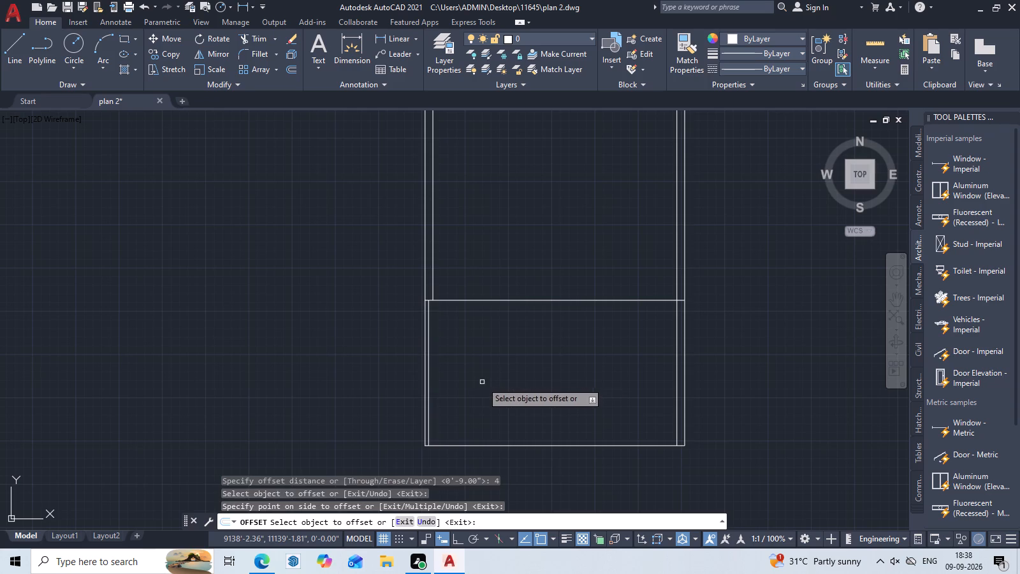
{"action": "key", "text": "Escape"}
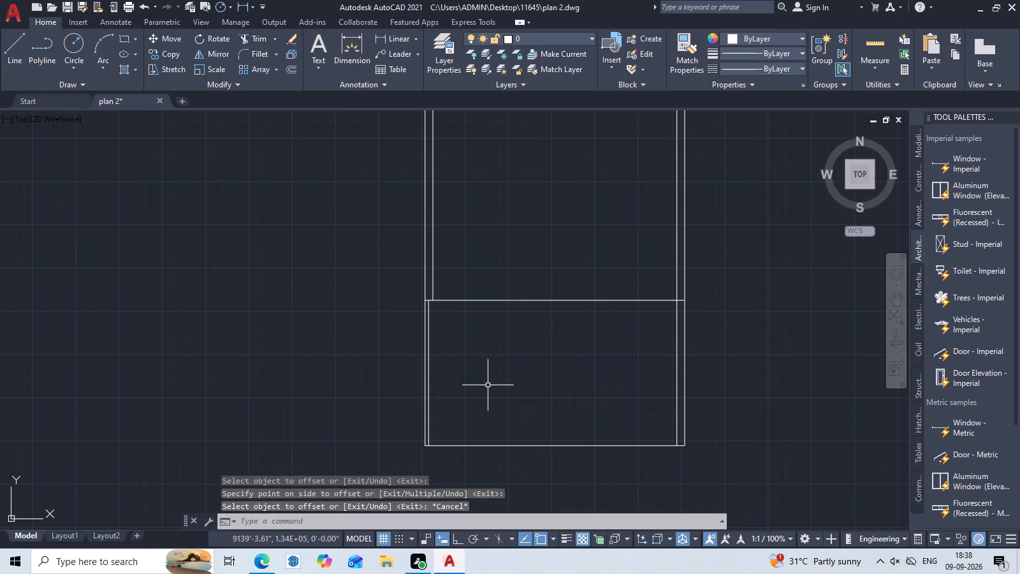
Offset the bottom edge of the outline 9" inward.
{"action": "type", "text": "O"}
{"action": "key", "text": "space"}
{"action": "key", "text": "9"}
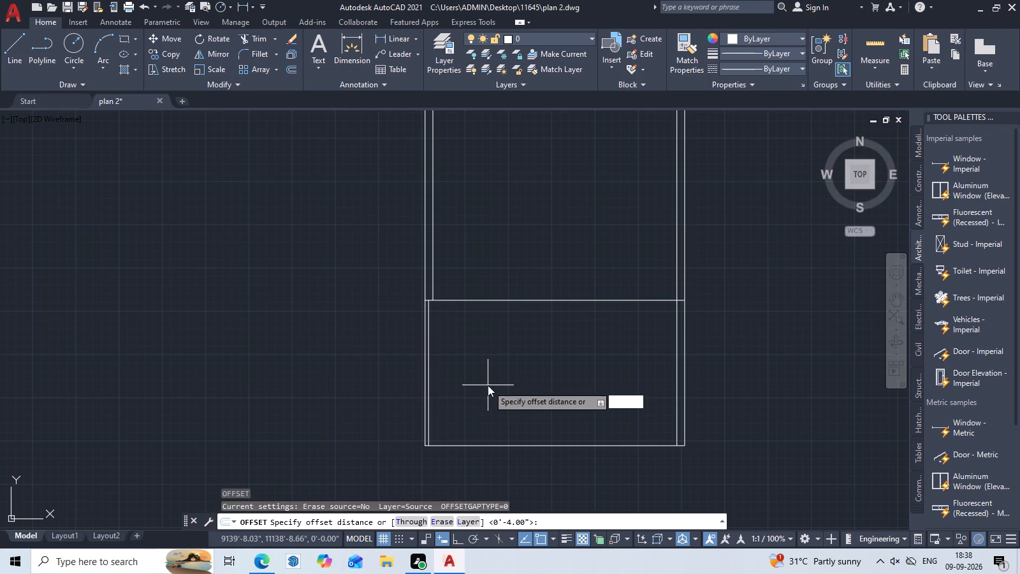
{"action": "key", "text": "space"}
{"action": "left_click", "coordinate": [544, 446]}
{"action": "left_click", "coordinate": [544, 410]}
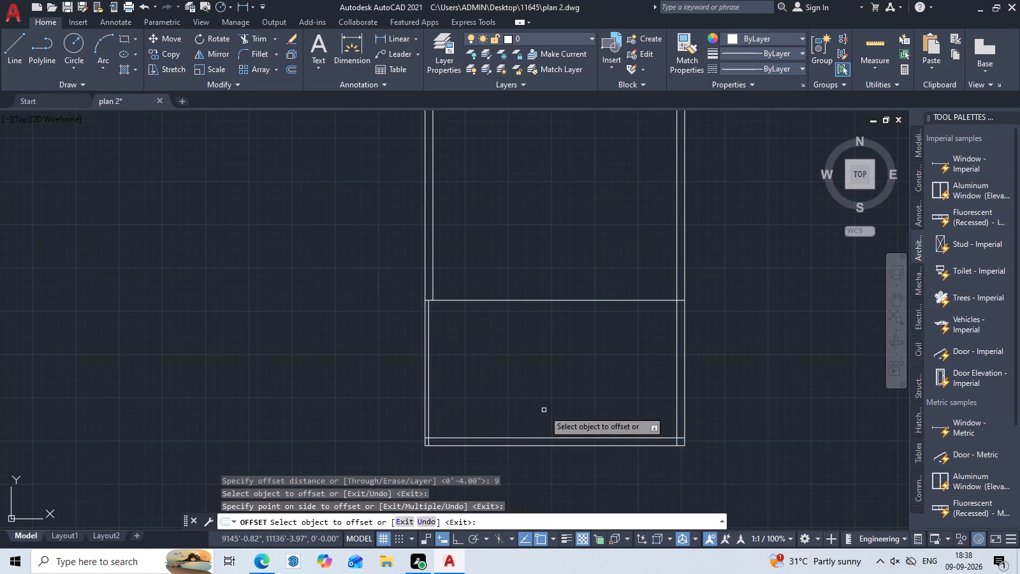
{"action": "key", "text": "Escape"}
Trim both ends of the bottom wall's inner line and the lower end of the right wall's inner line at the corners.
{"action": "middle_click_drag", "start_coordinate": [526, 432], "coordinate": [551, 412]}
{"action": "scroll", "coordinate": [477, 425], "scroll_direction": "up", "scroll_amount": 2}
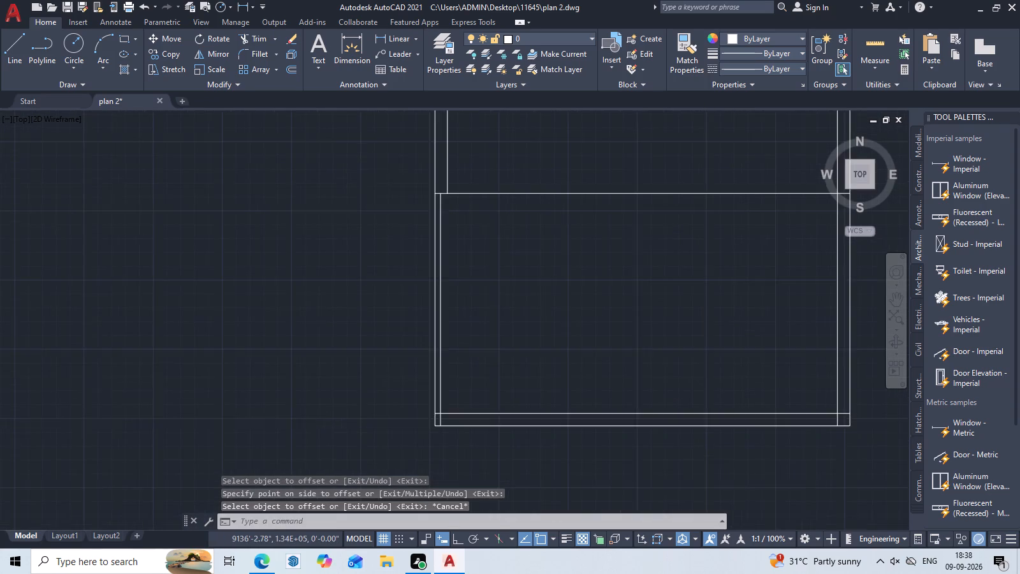
{"action": "type", "text": "TR"}
{"action": "key", "text": "space"}
{"action": "scroll", "coordinate": [412, 409], "scroll_direction": "up", "scroll_amount": 2}
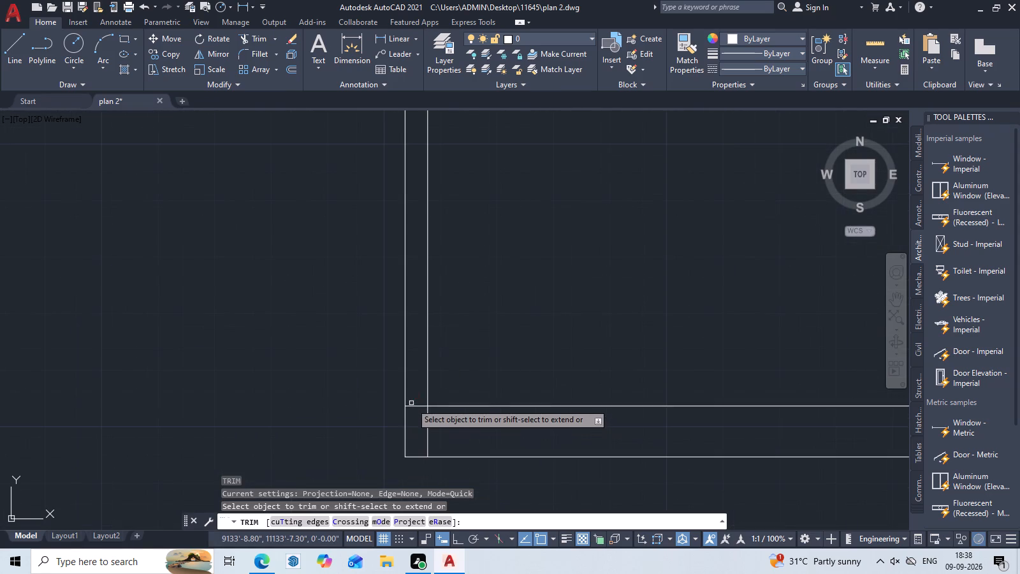
{"action": "left_click", "coordinate": [417, 406]}
{"action": "scroll", "coordinate": [417, 406], "scroll_direction": "down", "scroll_amount": 4}
{"action": "middle_click_drag", "start_coordinate": [498, 404], "coordinate": [433, 406]}
{"action": "key", "text": "Escape"}
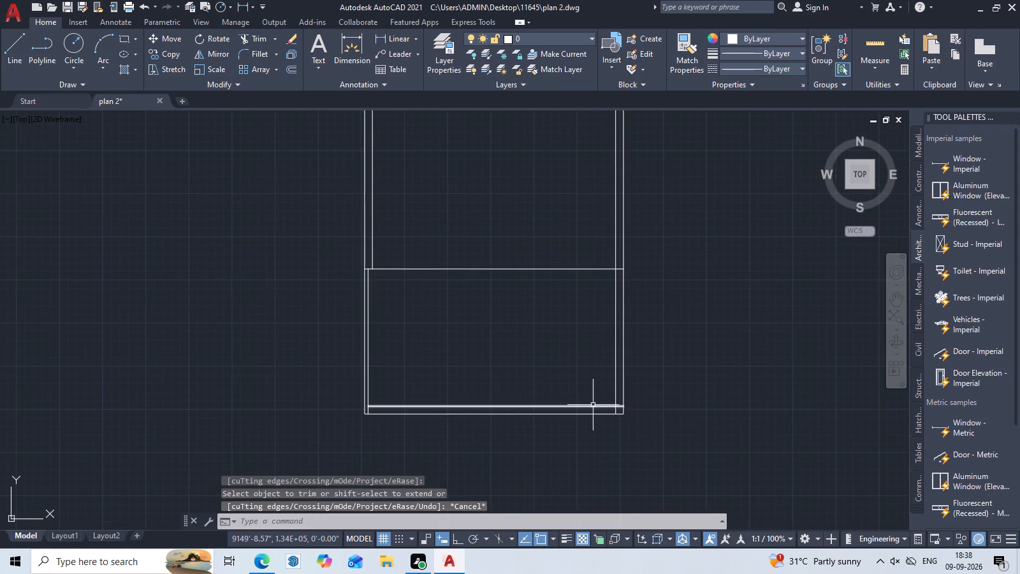
{"action": "scroll", "coordinate": [634, 415], "scroll_direction": "up", "scroll_amount": 4}
{"action": "key", "text": "space"}
{"action": "left_click", "coordinate": [596, 381]}
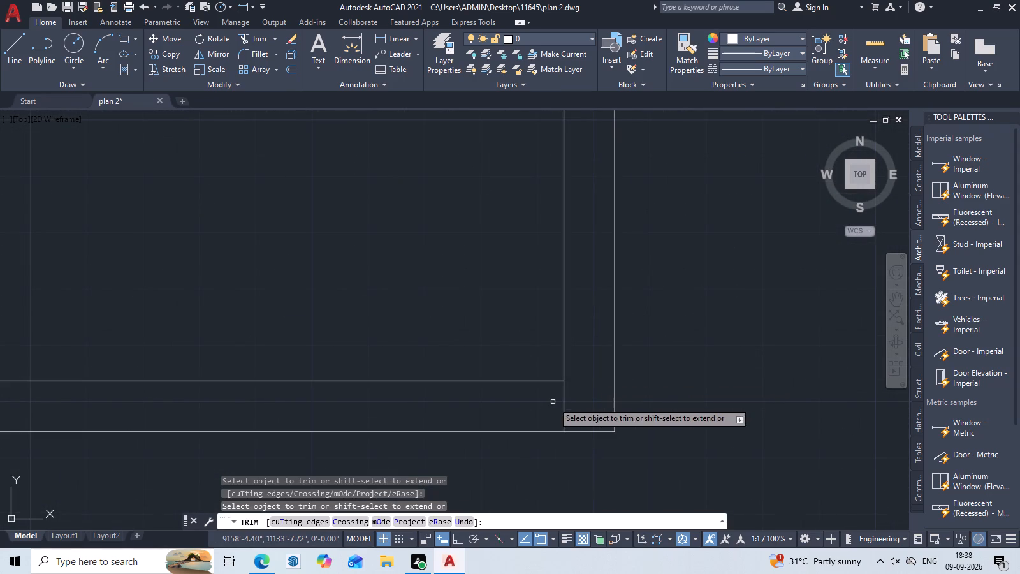
{"action": "key", "text": "Escape"}
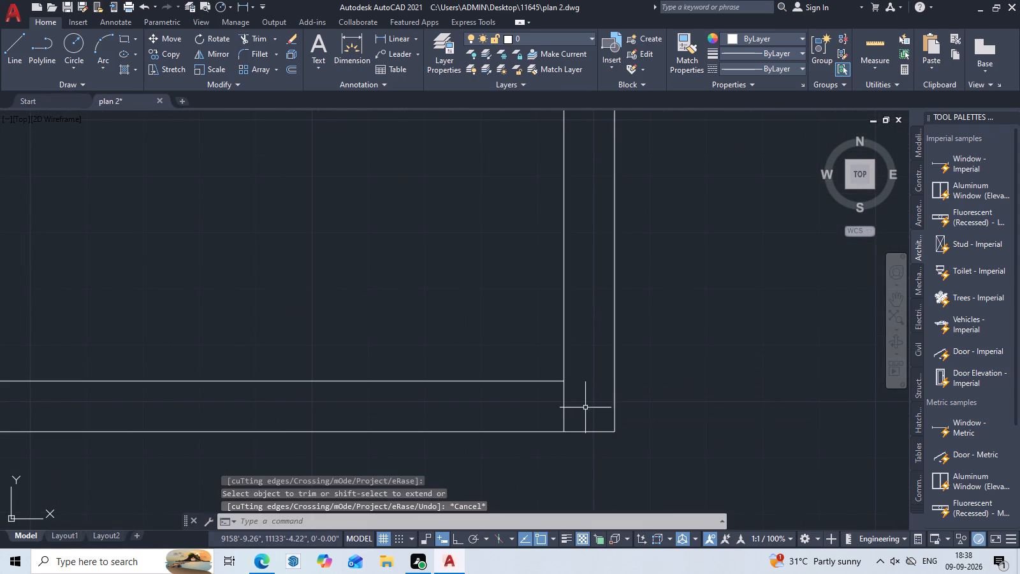
{"action": "key", "text": "space"}
{"action": "left_click", "coordinate": [563, 410]}
{"action": "scroll", "coordinate": [570, 409], "scroll_direction": "down", "scroll_amount": 5}
{"action": "middle_click_drag", "start_coordinate": [590, 402], "coordinate": [609, 443]}
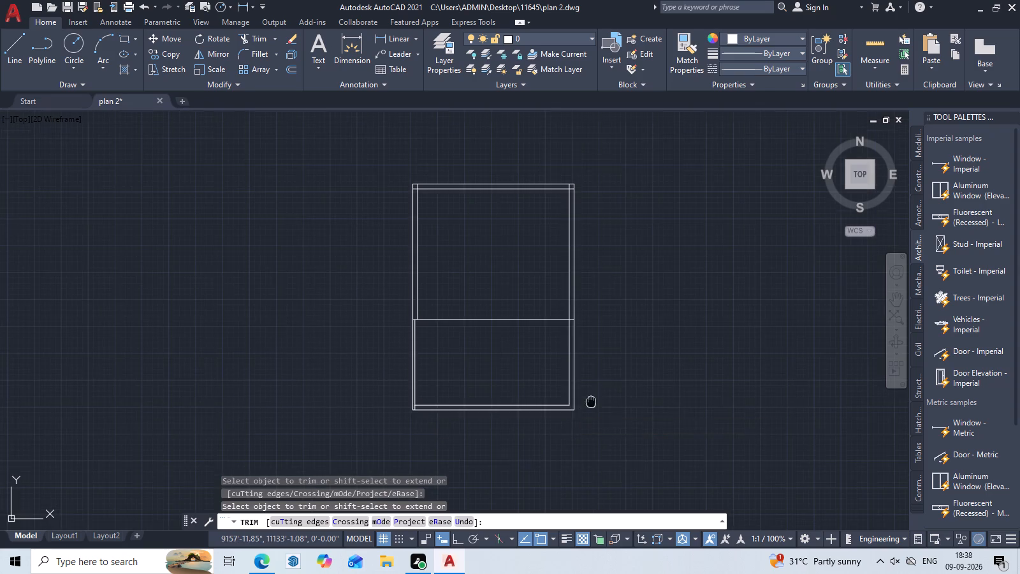
{"action": "middle_click_drag", "start_coordinate": [609, 443], "coordinate": [612, 455]}
{"action": "key", "text": "Escape"}
Trim the overlapping inner wall lines at the top-left and top-right corners of the outline.
{"action": "scroll", "coordinate": [482, 368], "scroll_direction": "up", "scroll_amount": 2}
{"action": "middle_click_drag", "start_coordinate": [578, 388], "coordinate": [608, 389]}
{"action": "scroll", "coordinate": [608, 389], "scroll_direction": "down", "scroll_amount": 2}
{"action": "middle_click_drag", "start_coordinate": [618, 407], "coordinate": [616, 439]}
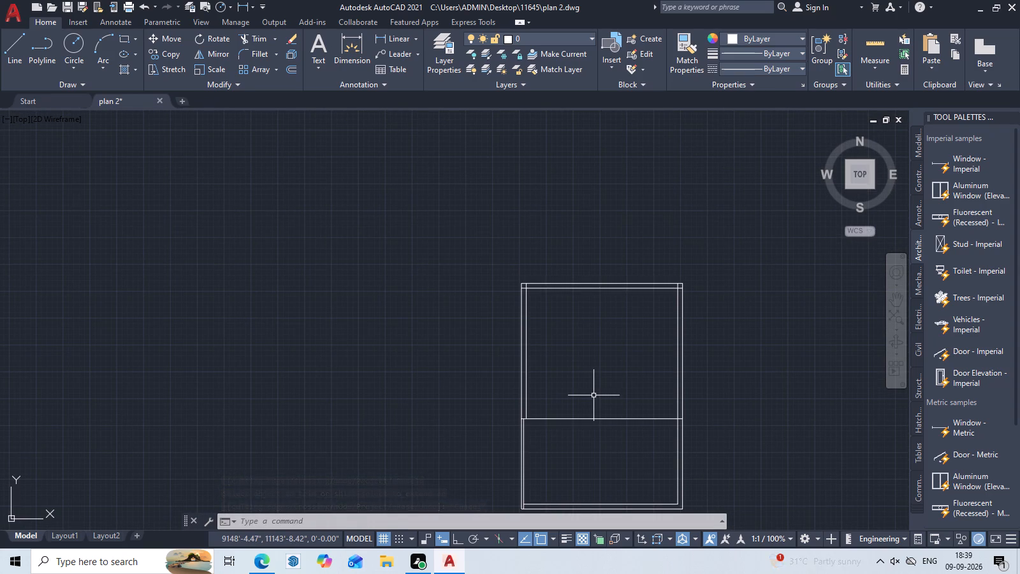
{"action": "middle_click_drag", "start_coordinate": [544, 300], "coordinate": [526, 314]}
{"action": "scroll", "coordinate": [518, 310], "scroll_direction": "up", "scroll_amount": 2}
{"action": "middle_click_drag", "start_coordinate": [505, 292], "coordinate": [513, 284]}
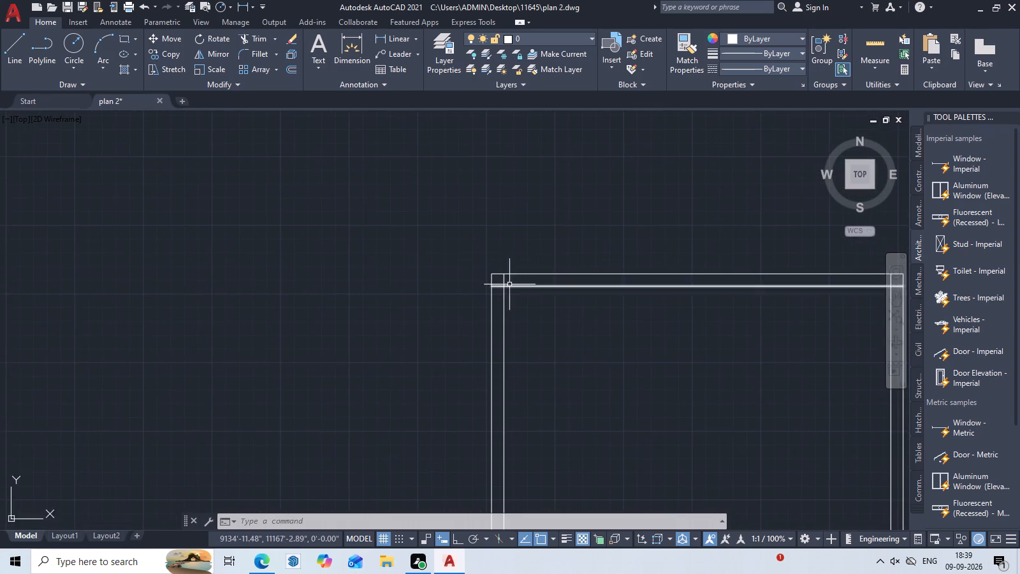
{"action": "scroll", "coordinate": [509, 284], "scroll_direction": "up", "scroll_amount": 2}
{"action": "type", "text": "TR"}
{"action": "key", "text": "space"}
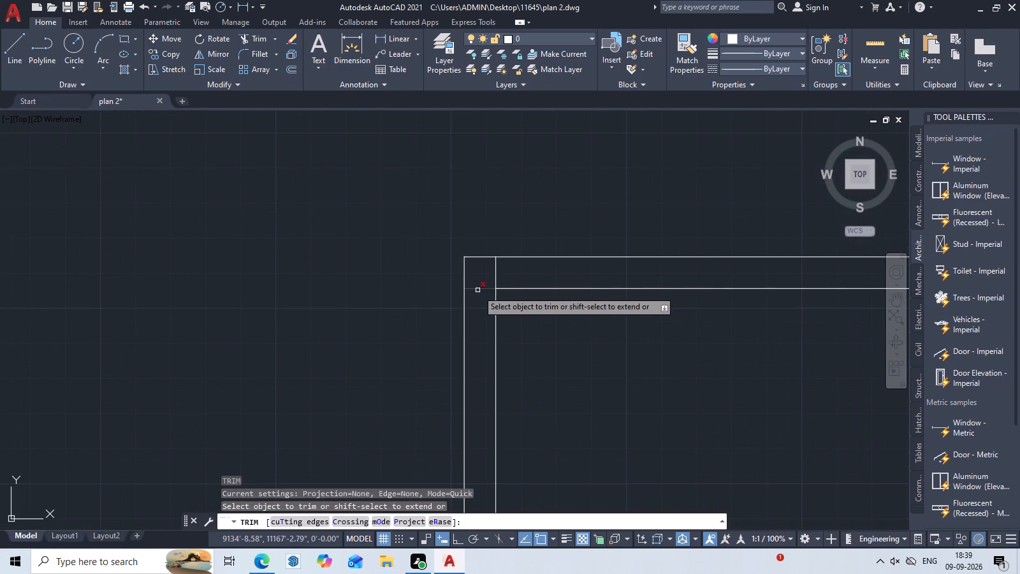
{"action": "left_click", "coordinate": [477, 290]}
{"action": "left_click", "coordinate": [495, 273]}
{"action": "scroll", "coordinate": [495, 273], "scroll_direction": "down", "scroll_amount": 2}
{"action": "middle_click_drag", "start_coordinate": [559, 285], "coordinate": [251, 288]}
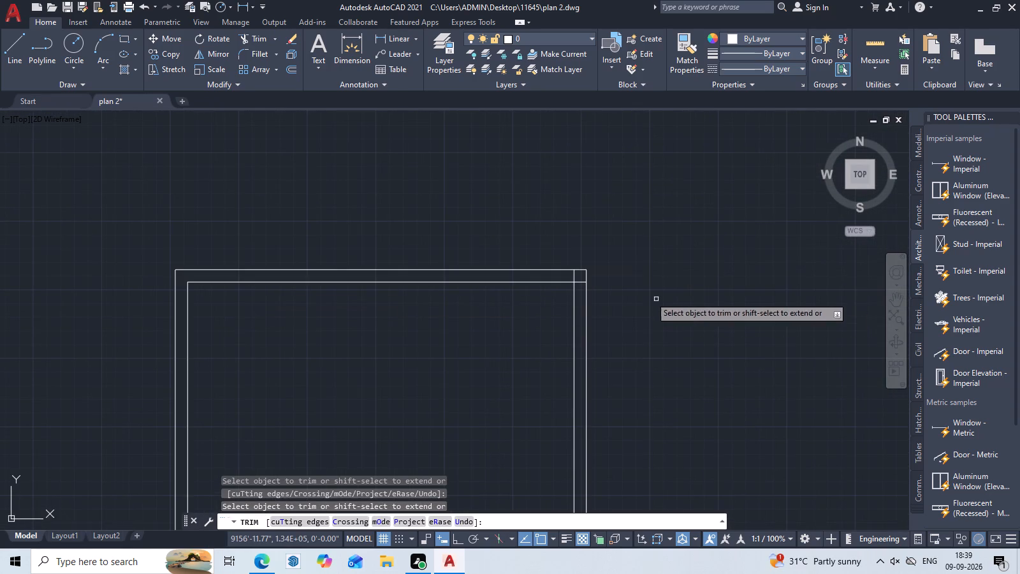
{"action": "scroll", "coordinate": [553, 277], "scroll_direction": "up", "scroll_amount": 2}
{"action": "scroll", "coordinate": [607, 286], "scroll_direction": "up", "scroll_amount": 2}
{"action": "left_click", "coordinate": [643, 291]}
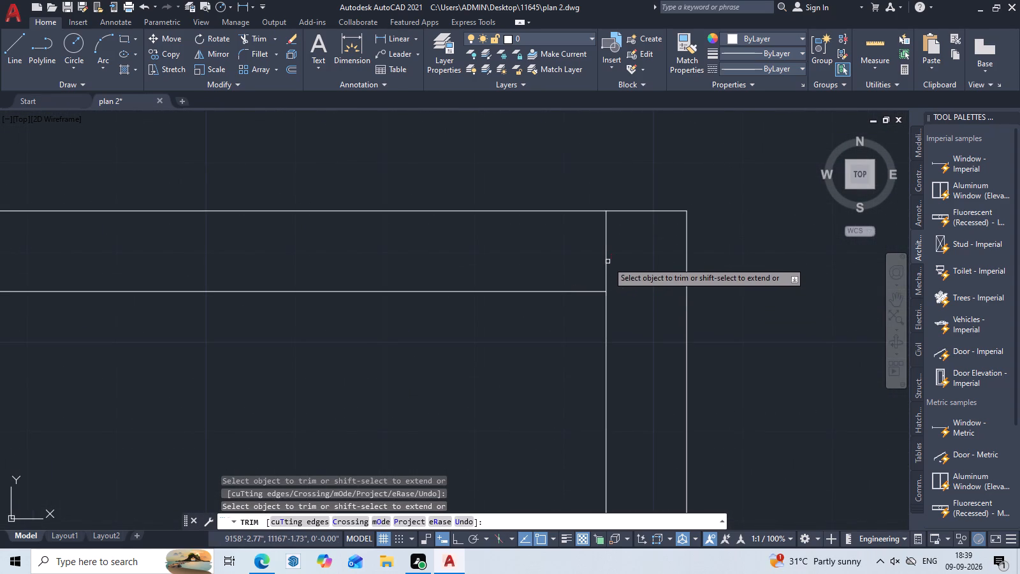
{"action": "left_click", "coordinate": [608, 261]}
{"action": "key", "text": "Escape"}
{"action": "scroll", "coordinate": [608, 261], "scroll_direction": "down", "scroll_amount": 6}
{"action": "middle_click_drag", "start_coordinate": [673, 307], "coordinate": [689, 267]}
{"action": "key", "text": "Escape"}
Offset the left wall's inner line 11'6" toward the interior to form the first line of a vertical partition.
{"action": "scroll", "coordinate": [550, 309], "scroll_direction": "up", "scroll_amount": 2}
{"action": "middle_click_drag", "start_coordinate": [550, 309], "coordinate": [485, 321]}
{"action": "type", "text": "O"}
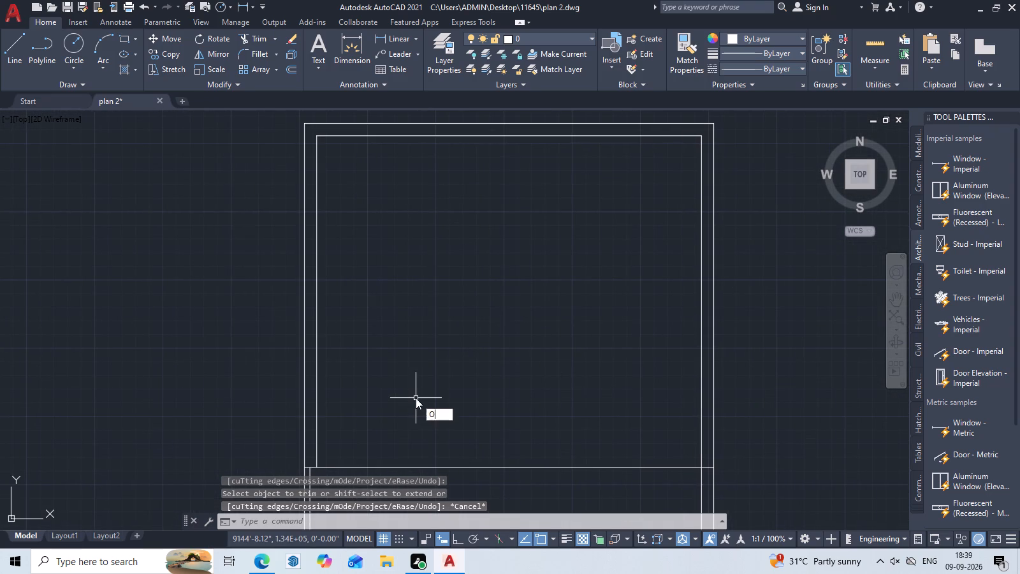
{"action": "key", "text": "space"}
{"action": "type", "text": "11"}
{"action": "key", "text": "4"}
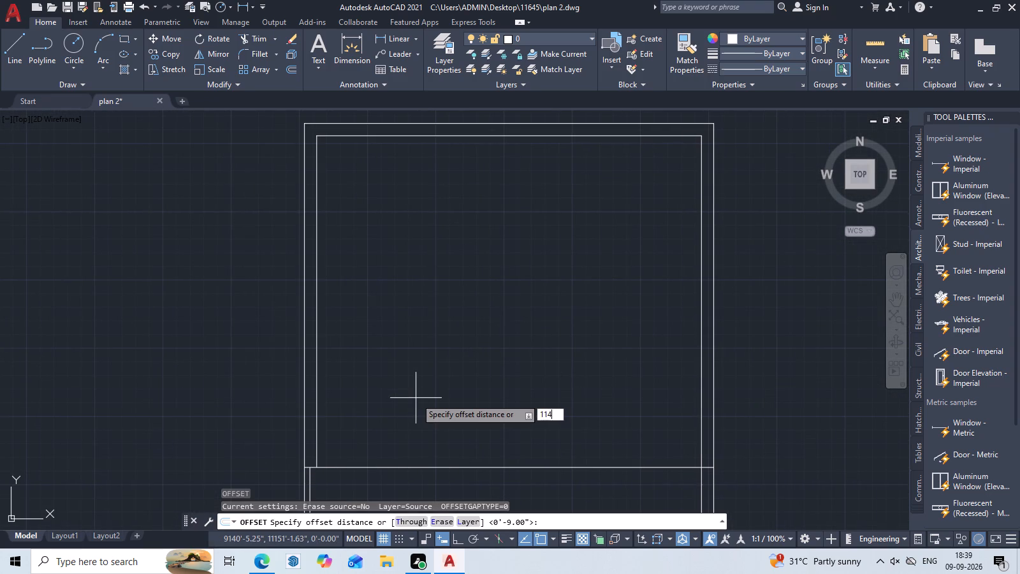
{"action": "key", "text": "BackSpace"}
{"action": "key", "text": "apostrophe"}
{"action": "key", "text": "6"}
{"action": "type", "text": "\""}
{"action": "key", "text": "space"}
{"action": "left_click", "coordinate": [317, 269]}
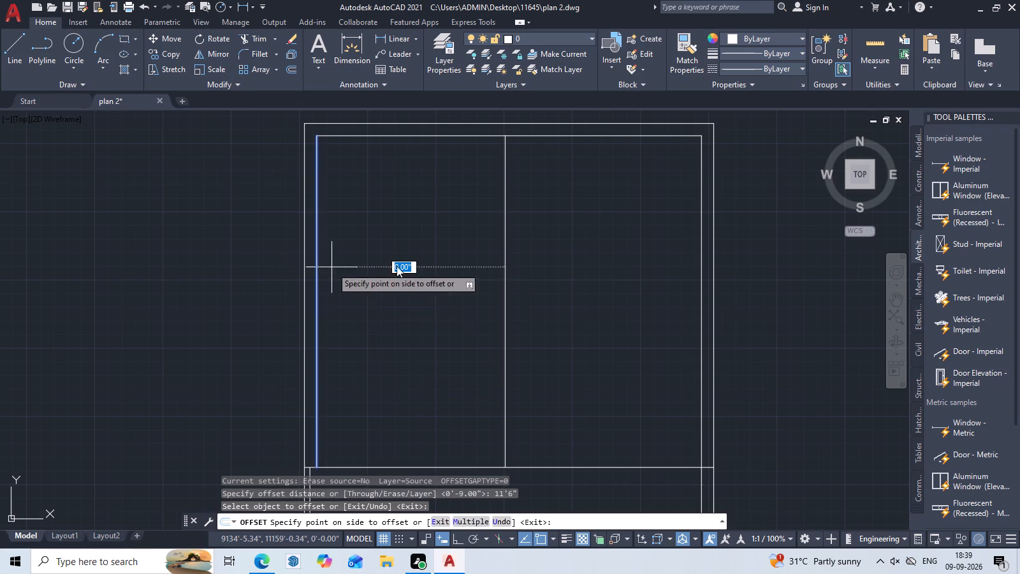
{"action": "left_click", "coordinate": [489, 265]}
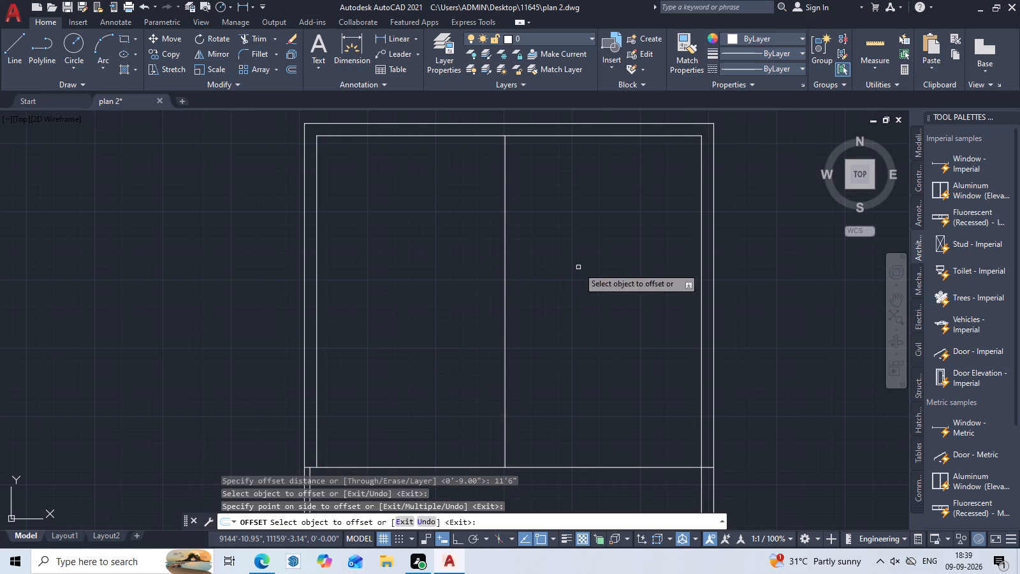
{"action": "key", "text": "space"}
Offset the right wall's inner line 11'6" inward to form the second line of the vertical partition.
{"action": "key", "text": "space"}
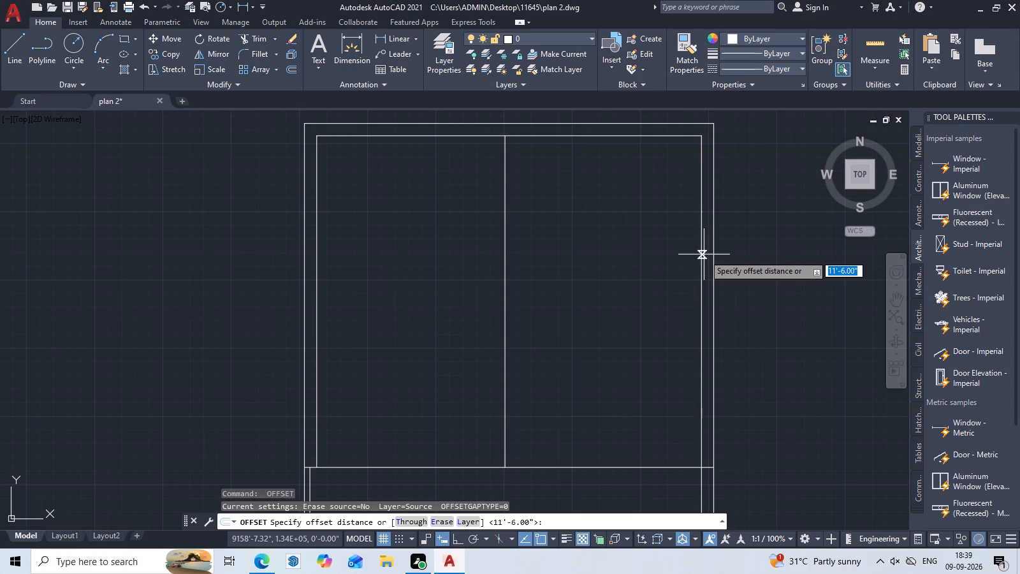
{"action": "key", "text": "space"}
{"action": "double_click", "coordinate": [703, 254]}
{"action": "left_click", "coordinate": [581, 274]}
{"action": "scroll", "coordinate": [481, 278], "scroll_direction": "down", "scroll_amount": 1}
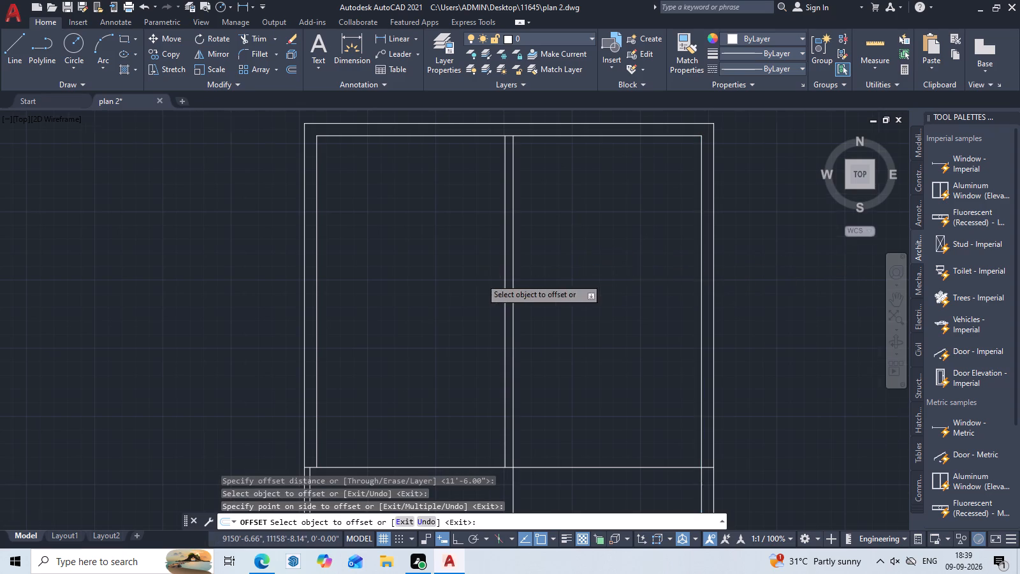
{"action": "scroll", "coordinate": [481, 278], "scroll_direction": "down", "scroll_amount": 1}
{"action": "middle_click_drag", "start_coordinate": [536, 300], "coordinate": [537, 349]}
{"action": "scroll", "coordinate": [534, 344], "scroll_direction": "up", "scroll_amount": 2}
{"action": "middle_click_drag", "start_coordinate": [534, 342], "coordinate": [595, 327]}
{"action": "key", "text": "Escape"}
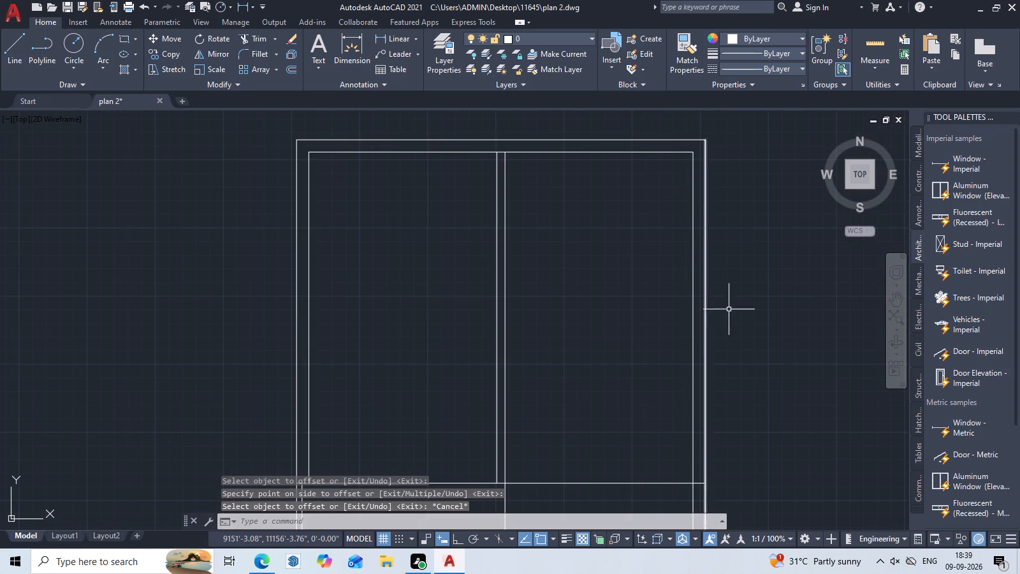
Quick-measure the widths of the two upper rooms on either side of the vertical partition.
{"action": "left_click", "coordinate": [868, 41]}
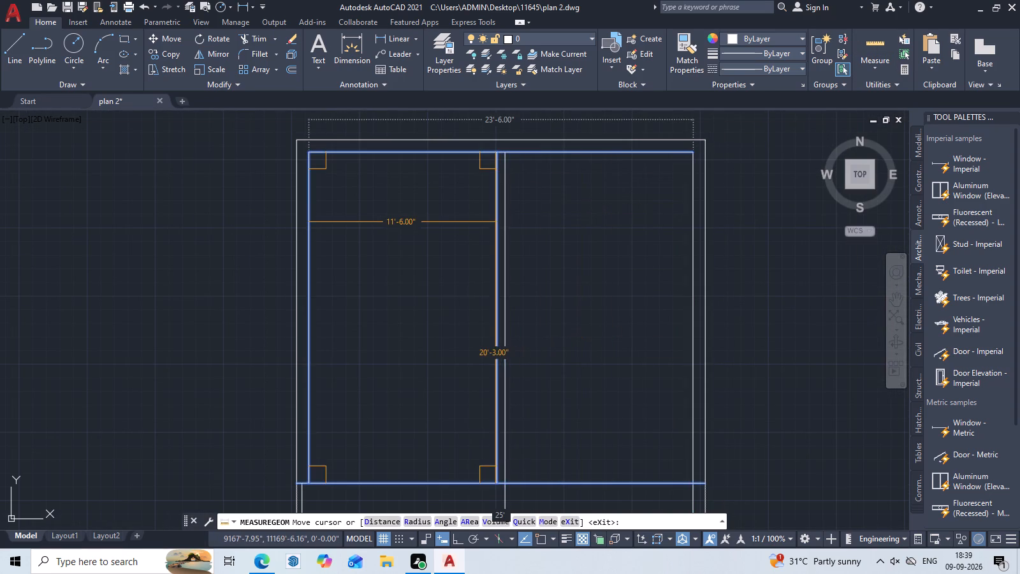
{"action": "scroll", "coordinate": [500, 226], "scroll_direction": "up", "scroll_amount": 3}
{"action": "scroll", "coordinate": [500, 226], "scroll_direction": "down", "scroll_amount": 5}
{"action": "key", "text": "Escape"}
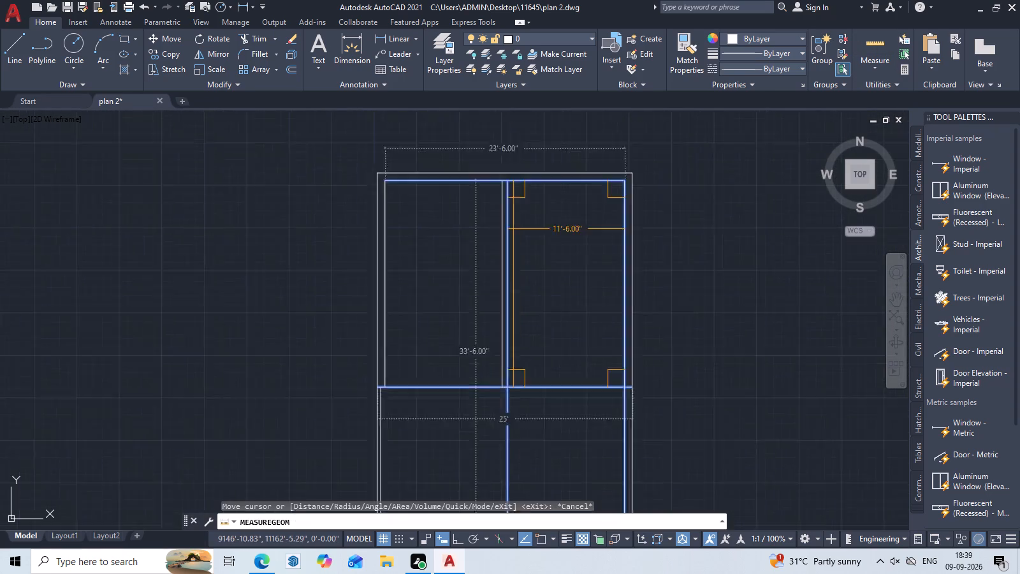
Offset the top wall's inner line 12'6" downward across both upper rooms.
{"action": "middle_click_drag", "start_coordinate": [537, 239], "coordinate": [546, 303]}
{"action": "scroll", "coordinate": [546, 299], "scroll_direction": "up", "scroll_amount": 1}
{"action": "middle_click_drag", "start_coordinate": [546, 298], "coordinate": [567, 290]}
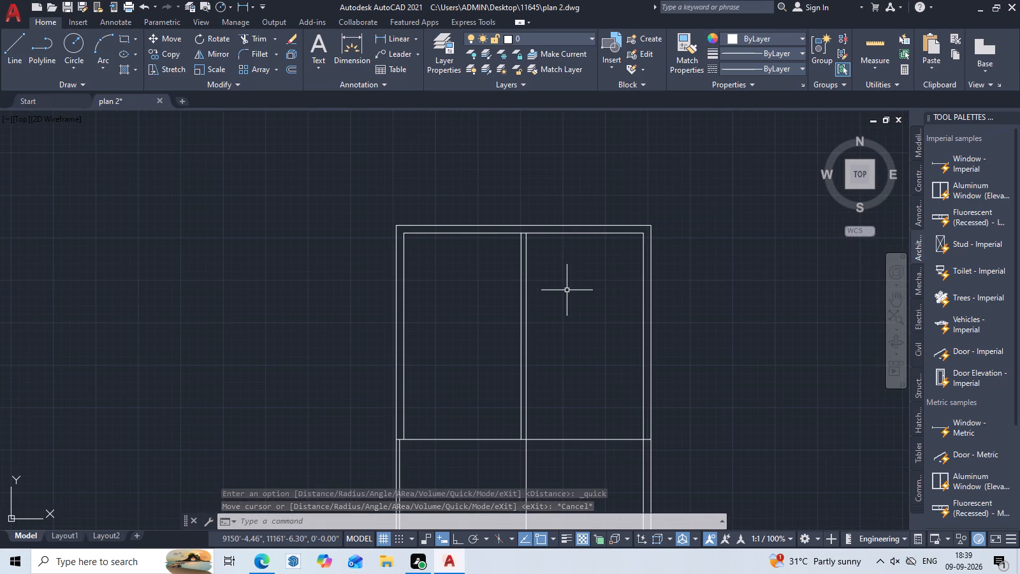
{"action": "type", "text": "O"}
{"action": "key", "text": "space"}
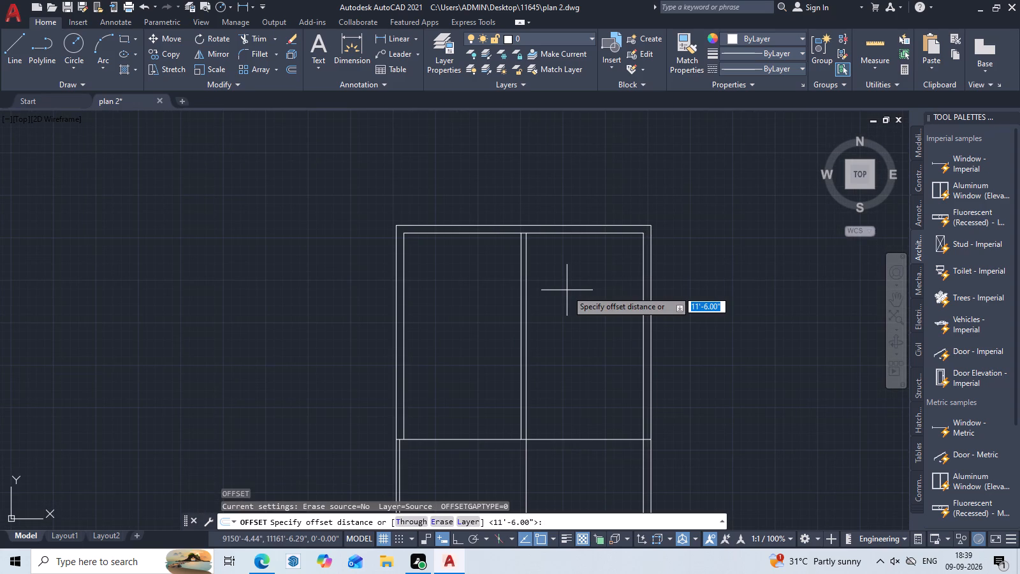
{"action": "type", "text": "14"}
{"action": "type", "text": "'6"}
{"action": "key", "text": "shift+quotedbl"}
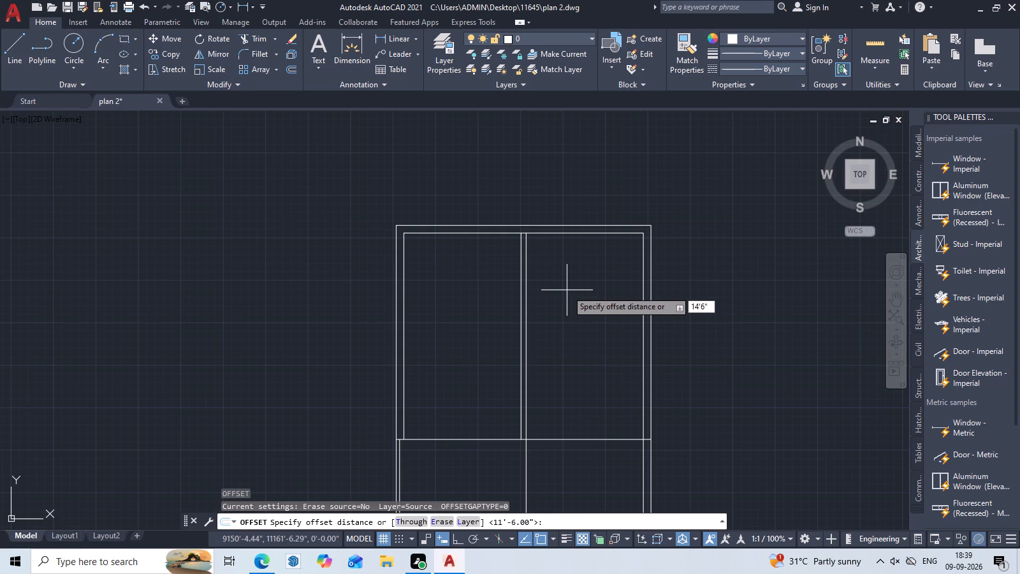
{"action": "key", "text": "Left"}
{"action": "key", "text": "Left"}
{"action": "key", "text": "Left"}
{"action": "key", "text": "BackSpace"}
{"action": "key", "text": "2"}
{"action": "key", "text": "space"}
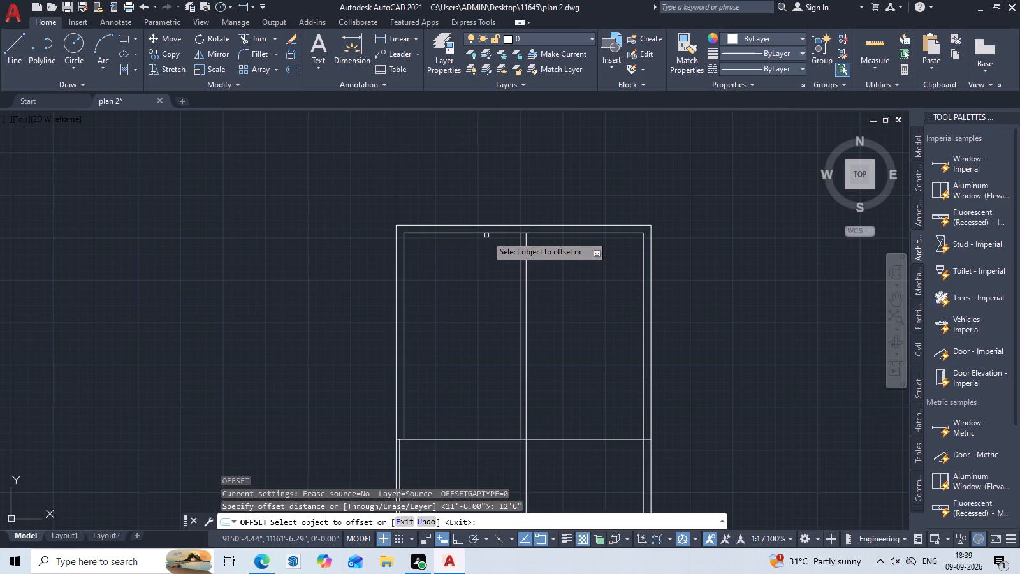
{"action": "left_click", "coordinate": [486, 233]}
{"action": "left_click", "coordinate": [484, 374]}
{"action": "key", "text": "Escape"}
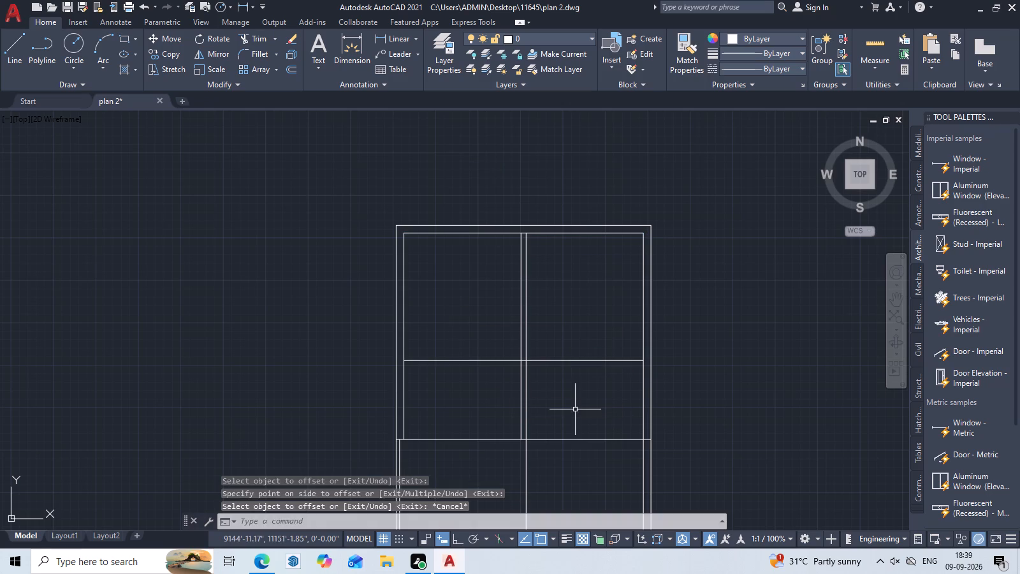
Offset the new horizontal line 6" downward to complete the horizontal partition wall.
{"action": "key", "text": "space"}
{"action": "type", "text": "6"}
{"action": "key", "text": "space"}
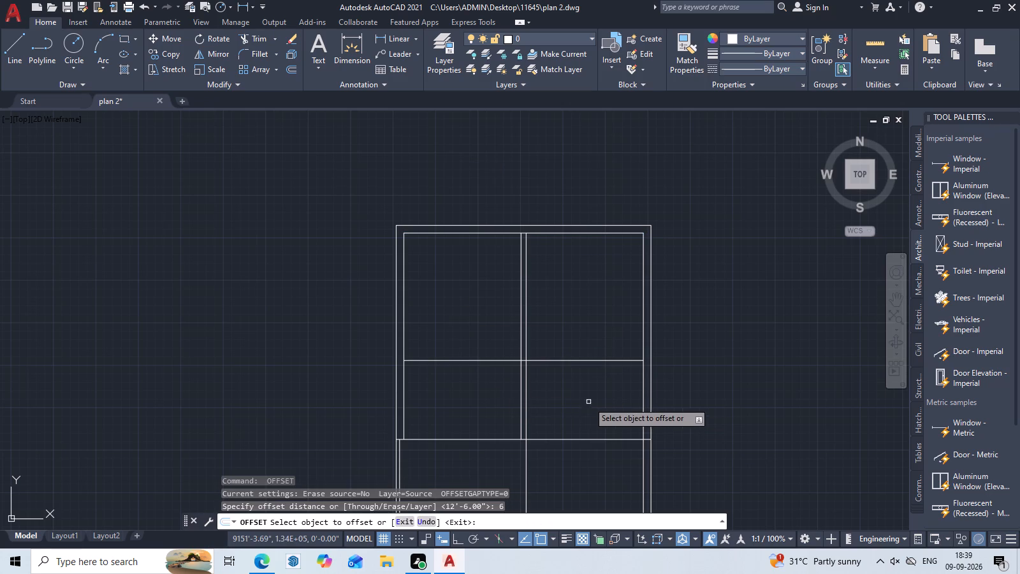
{"action": "left_click", "coordinate": [594, 361]}
{"action": "left_click", "coordinate": [594, 381]}
{"action": "key", "text": "Escape"}
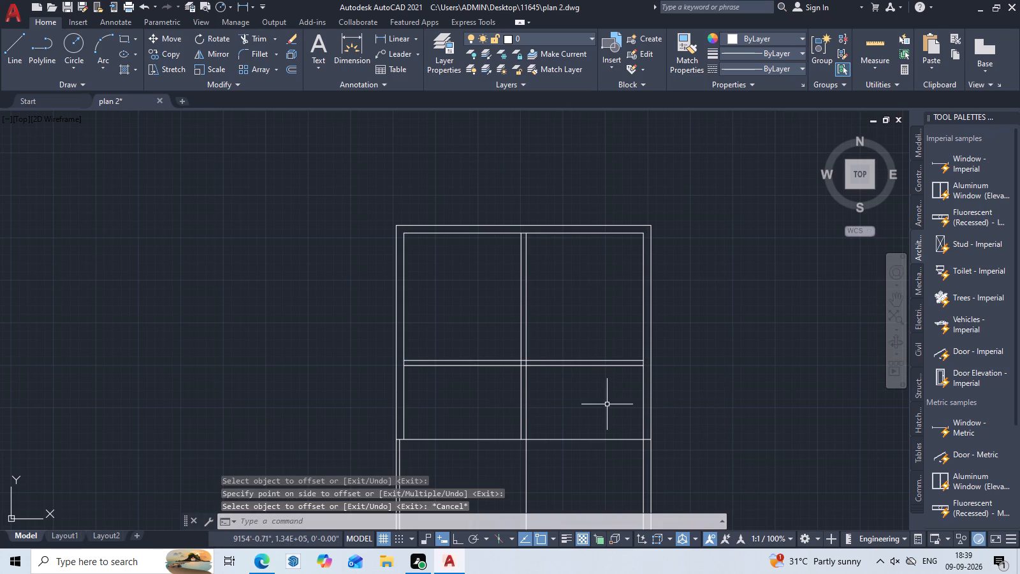
Trim both vertical partition lines between the horizontal partition and the full-width line below it.
{"action": "middle_click_drag", "start_coordinate": [607, 404], "coordinate": [608, 357]}
{"action": "type", "text": "TR"}
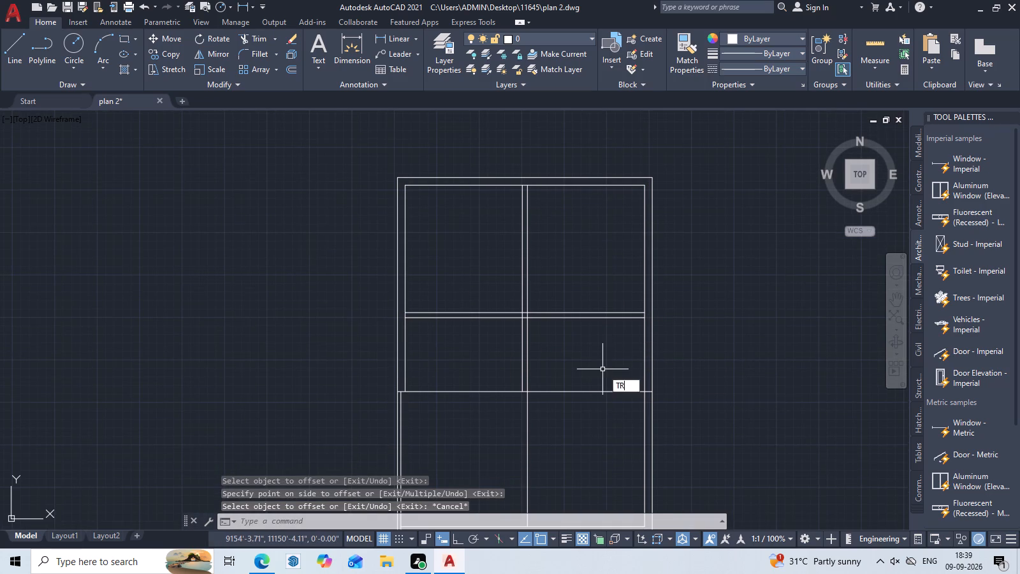
{"action": "key", "text": "space"}
{"action": "left_click_drag", "start_coordinate": [565, 365], "coordinate": [484, 362]}
{"action": "key", "text": "Escape"}
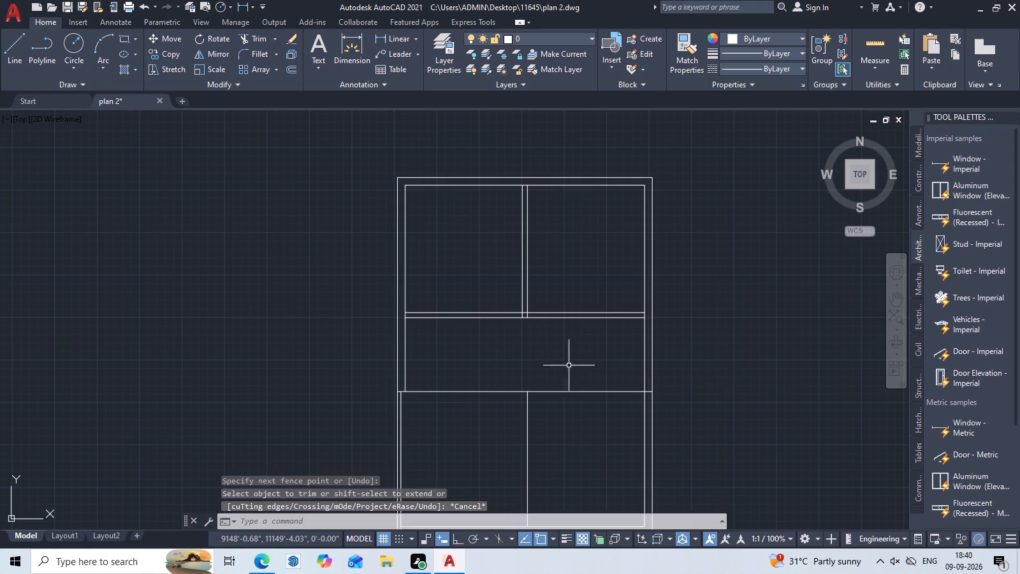
Break the left wall's inner line at the point where it meets the horizontal partition's lower line.
{"action": "middle_click_drag", "start_coordinate": [576, 364], "coordinate": [598, 339]}
{"action": "scroll", "coordinate": [534, 341], "scroll_direction": "up", "scroll_amount": 1}
{"action": "middle_click_drag", "start_coordinate": [542, 341], "coordinate": [616, 324]}
{"action": "key", "text": "Escape"}
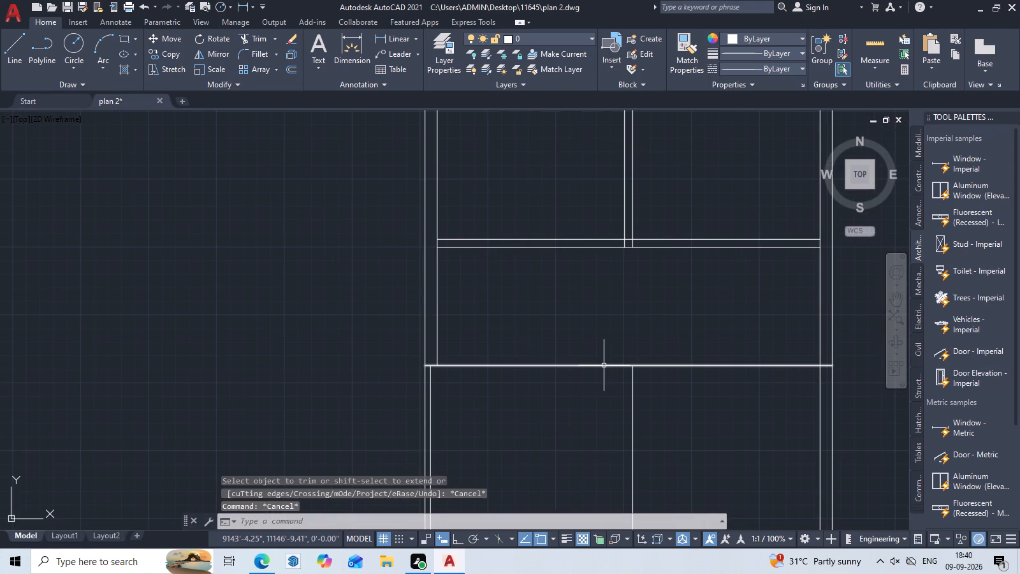
{"action": "type", "text": "BT"}
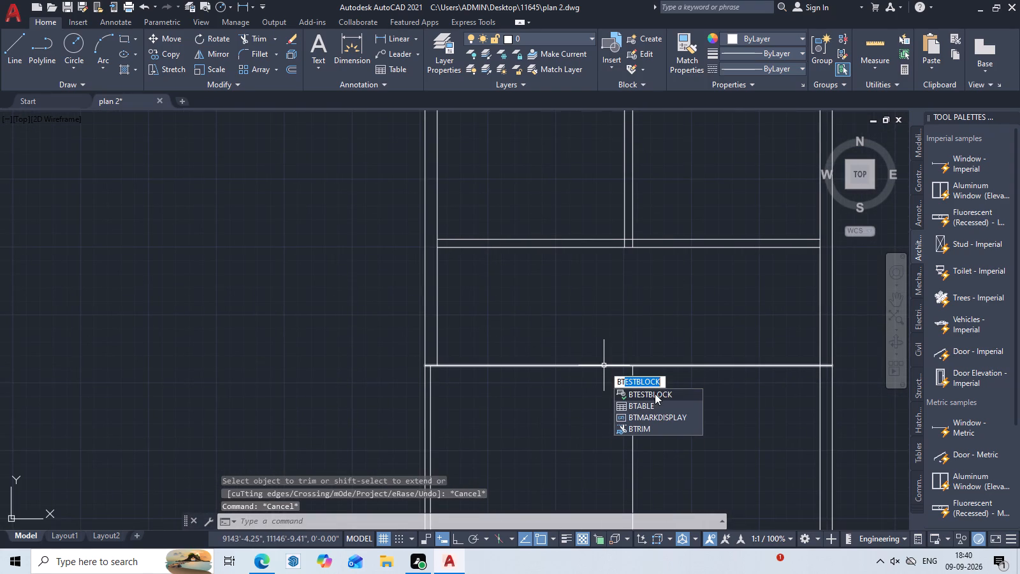
{"action": "key", "text": "BackSpace"}
{"action": "key", "text": "r"}
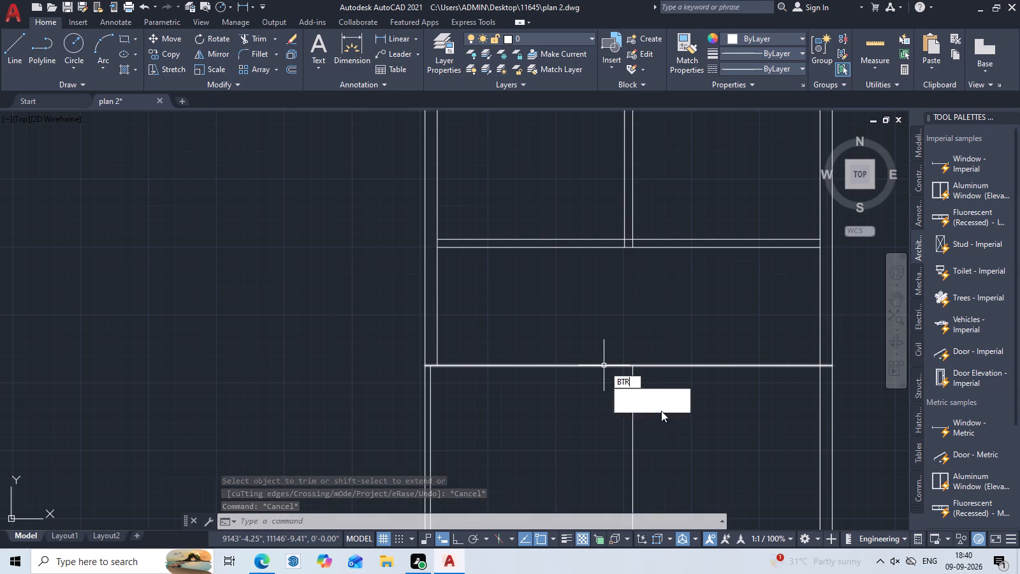
{"action": "key", "text": "BackSpace"}
{"action": "key", "text": "BackSpace"}
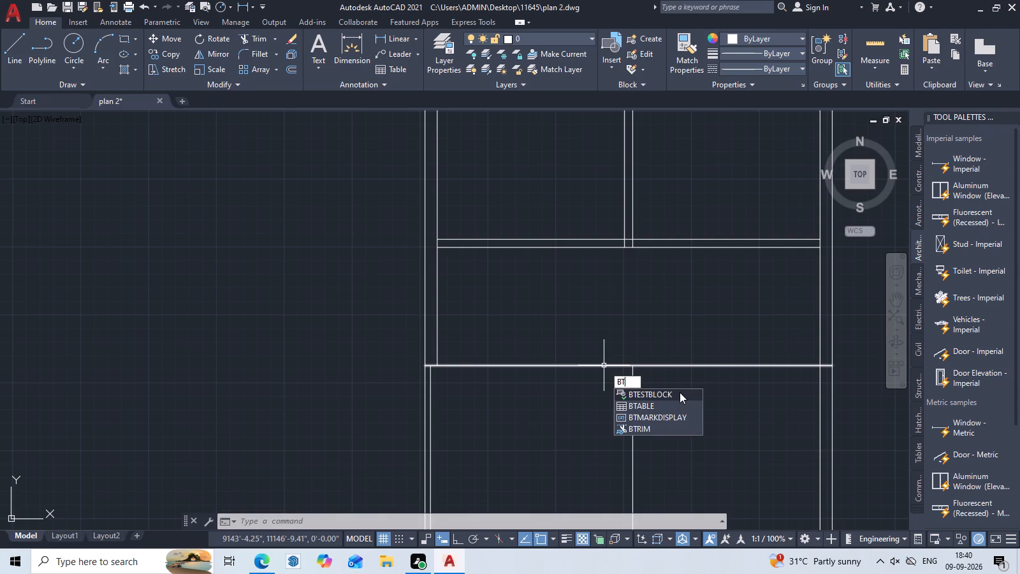
{"action": "key", "text": "BackSpace"}
{"action": "key", "text": "r"}
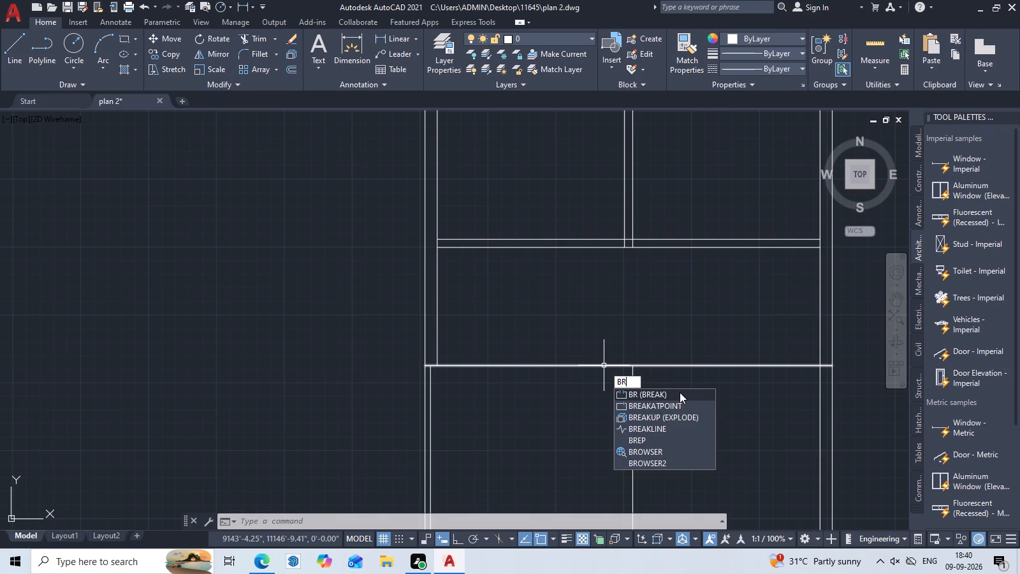
{"action": "left_click", "coordinate": [672, 405]}
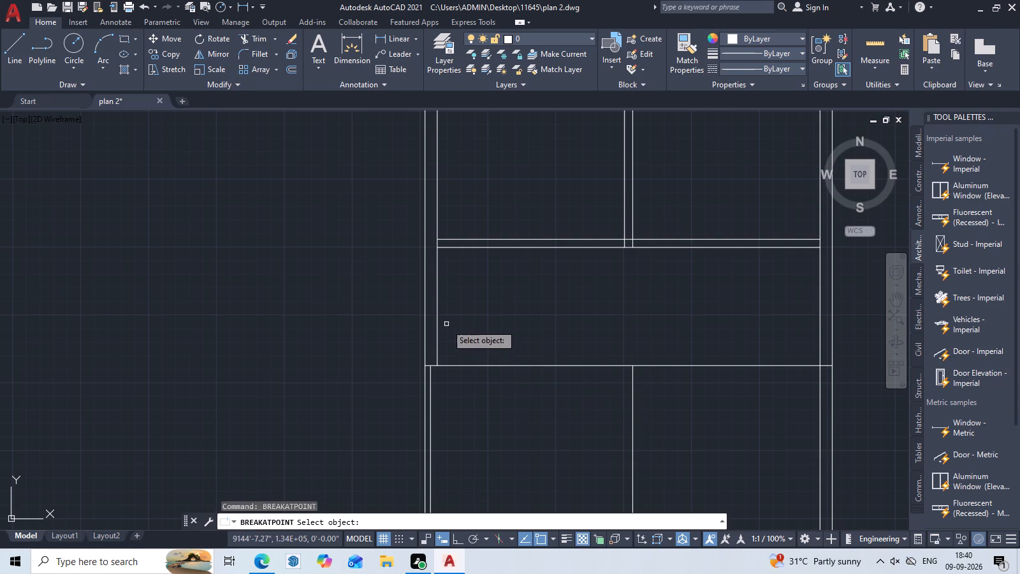
{"action": "left_click", "coordinate": [439, 318]}
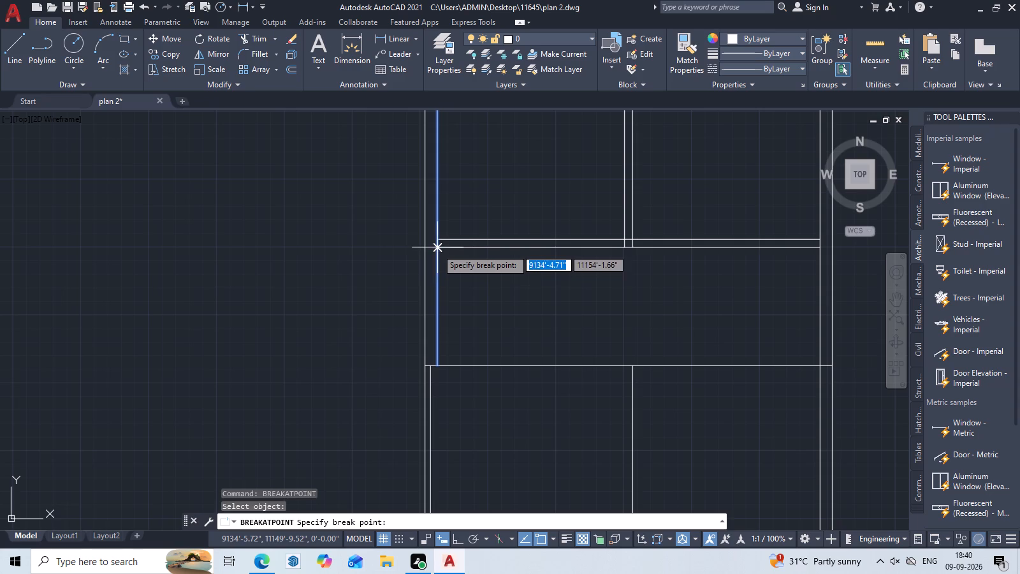
{"action": "left_click", "coordinate": [437, 249]}
{"action": "key", "text": "Escape"}
Offset the lower piece of the broken left inner wall line 7' into the space below the horizontal partition.
{"action": "type", "text": "O"}
{"action": "key", "text": "space"}
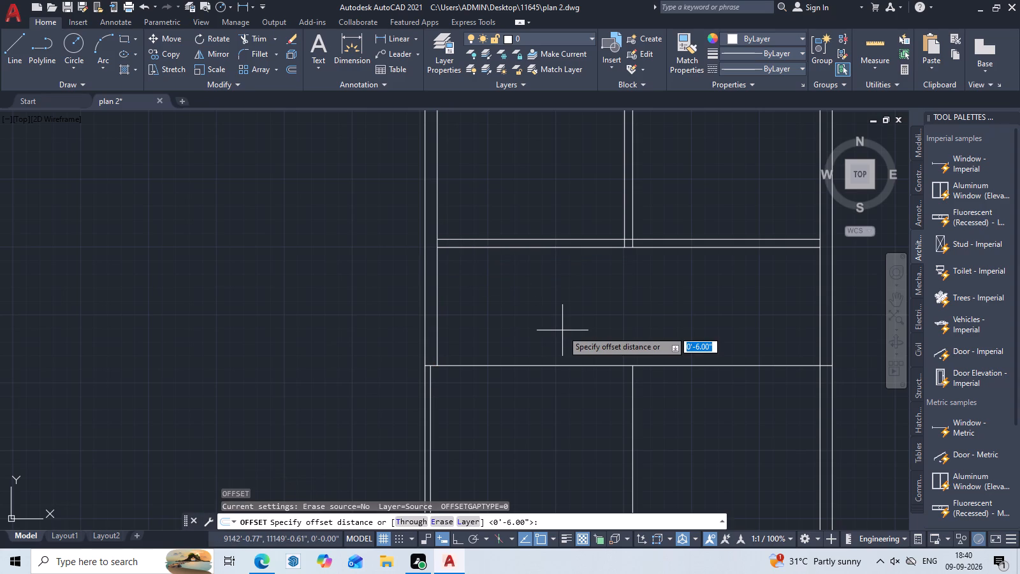
{"action": "key", "text": "7"}
{"action": "type", "text": "'"}
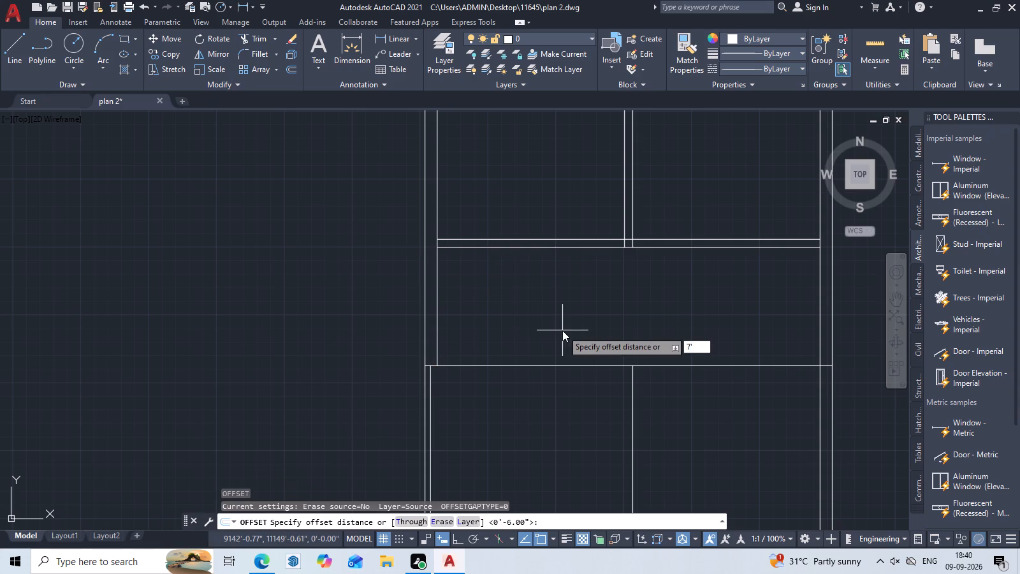
{"action": "key", "text": "space"}
{"action": "left_click", "coordinate": [440, 317]}
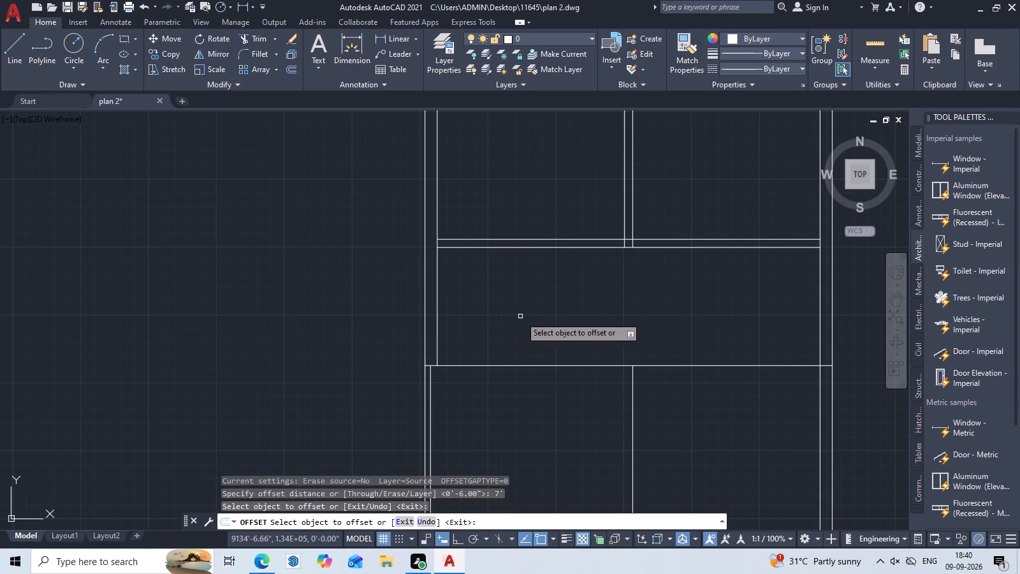
{"action": "left_click", "coordinate": [436, 319]}
{"action": "left_click", "coordinate": [574, 322]}
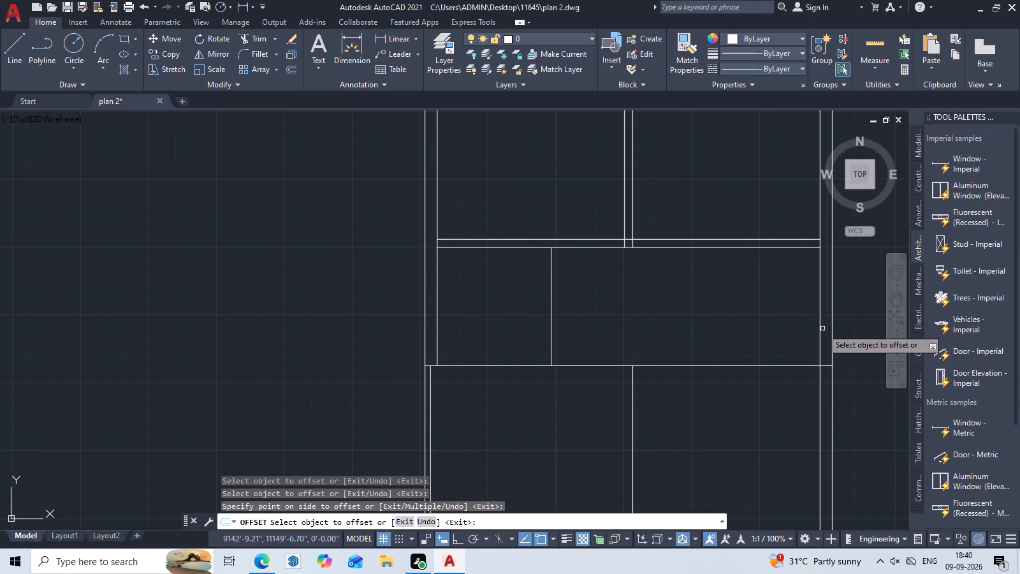
{"action": "key", "text": "Escape"}
Break the right wall's inner line at the point where it meets the horizontal partition's lower line.
{"action": "middle_click_drag", "start_coordinate": [776, 339], "coordinate": [631, 369]}
{"action": "scroll", "coordinate": [639, 369], "scroll_direction": "up", "scroll_amount": 1}
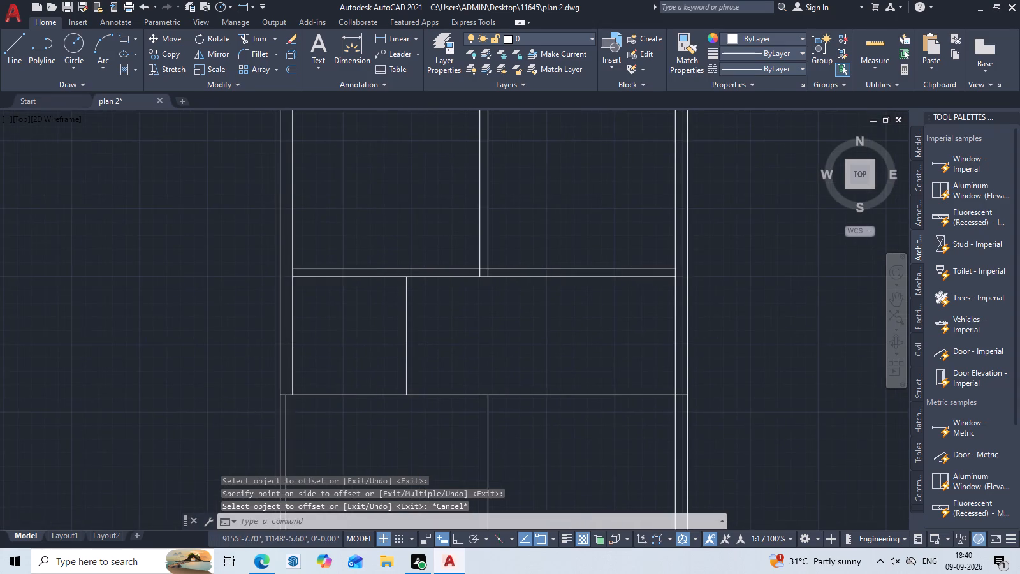
{"action": "type", "text": "BR"}
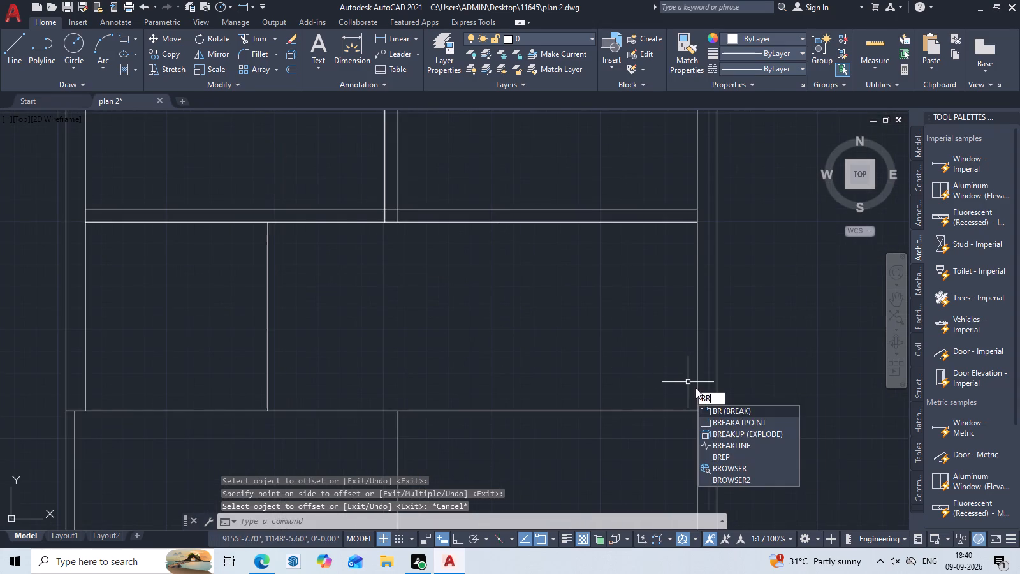
{"action": "left_click", "coordinate": [712, 422]}
{"action": "left_click", "coordinate": [698, 356]}
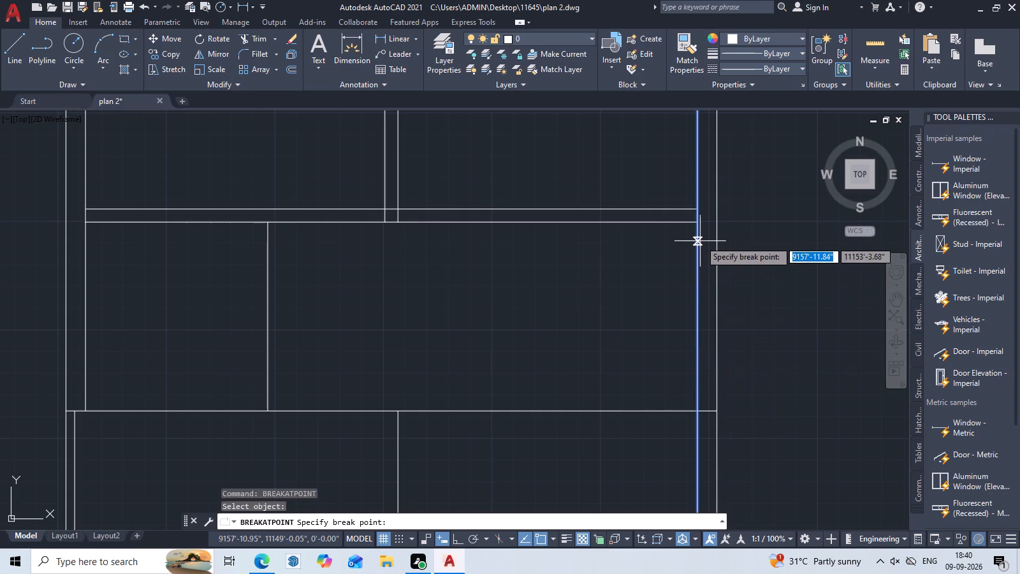
{"action": "double_click", "coordinate": [699, 225]}
{"action": "key", "text": "Escape"}
Offset the lower piece of the broken right inner wall line 5'8" into the space below the horizontal partition.
{"action": "type", "text": "O"}
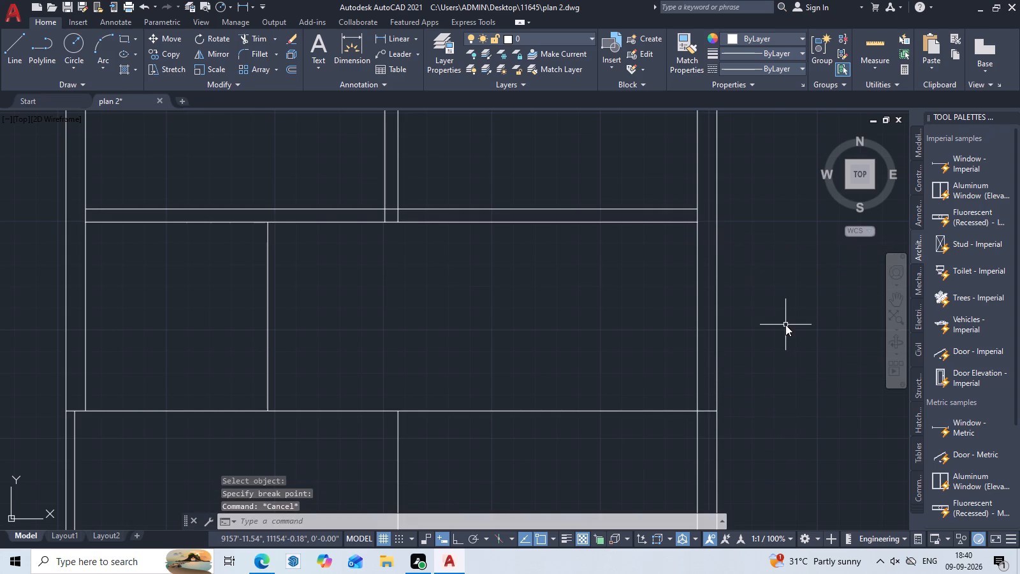
{"action": "key", "text": "space"}
{"action": "type", "text": "5'8\""}
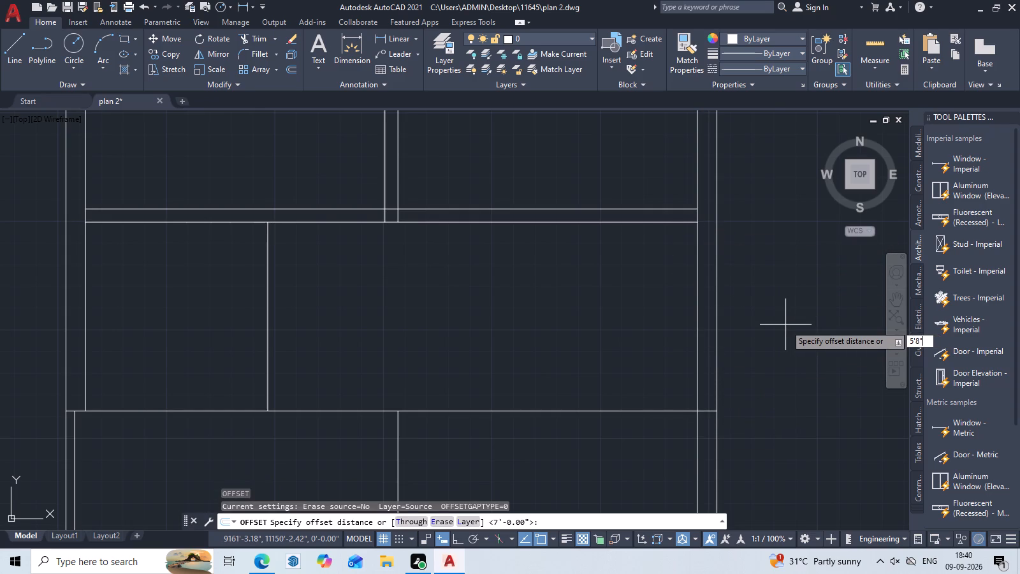
{"action": "key", "text": "space"}
{"action": "left_click", "coordinate": [696, 301]}
{"action": "left_click_drag", "start_coordinate": [696, 301], "coordinate": [690, 301]}
{"action": "left_click", "coordinate": [549, 298]}
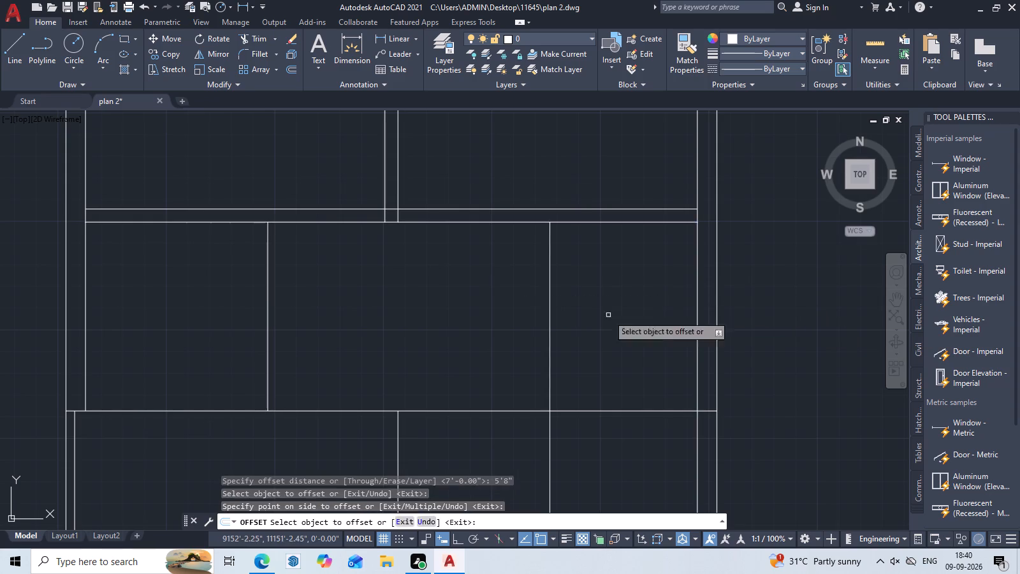
{"action": "key", "text": "Escape"}
Offset the horizontal partition's lower line 4' downward.
{"action": "scroll", "coordinate": [637, 327], "scroll_direction": "down", "scroll_amount": 2}
{"action": "middle_click_drag", "start_coordinate": [651, 338], "coordinate": [768, 351]}
{"action": "middle_click_drag", "start_coordinate": [591, 377], "coordinate": [560, 381]}
{"action": "scroll", "coordinate": [569, 371], "scroll_direction": "up", "scroll_amount": 1}
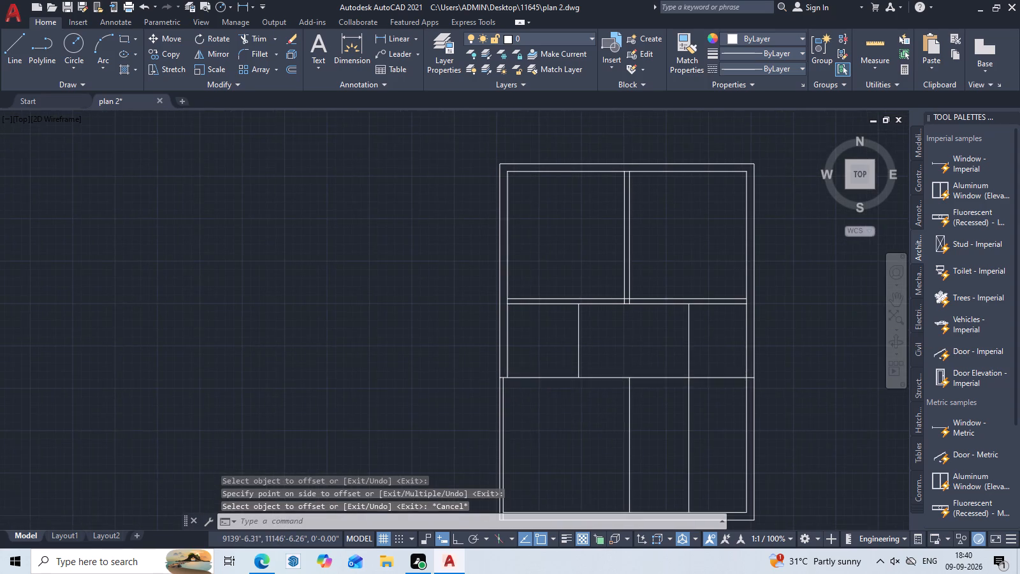
{"action": "key", "text": "Escape"}
{"action": "type", "text": "O"}
{"action": "key", "text": "space"}
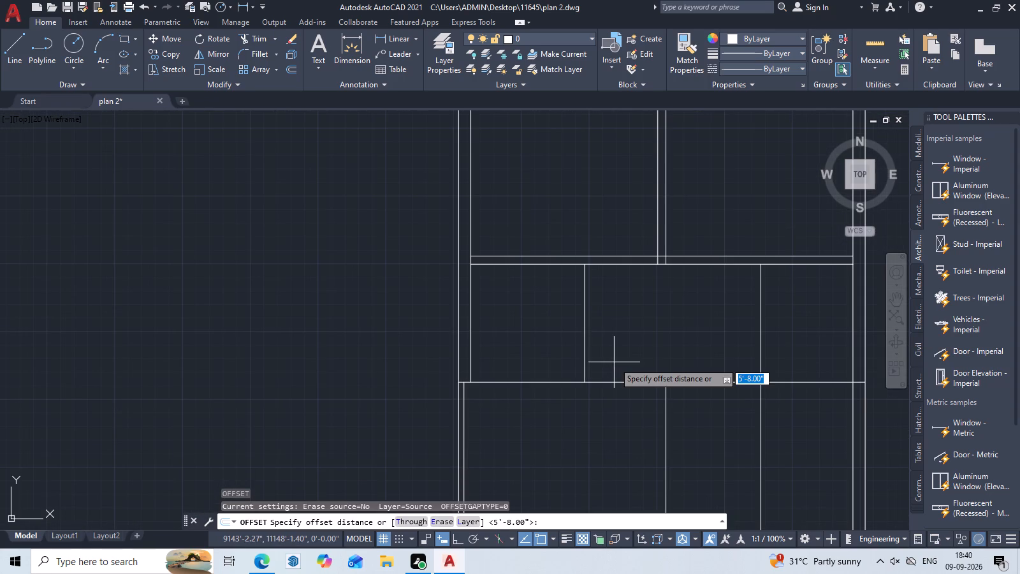
{"action": "type", "text": "4'"}
{"action": "key", "text": "space"}
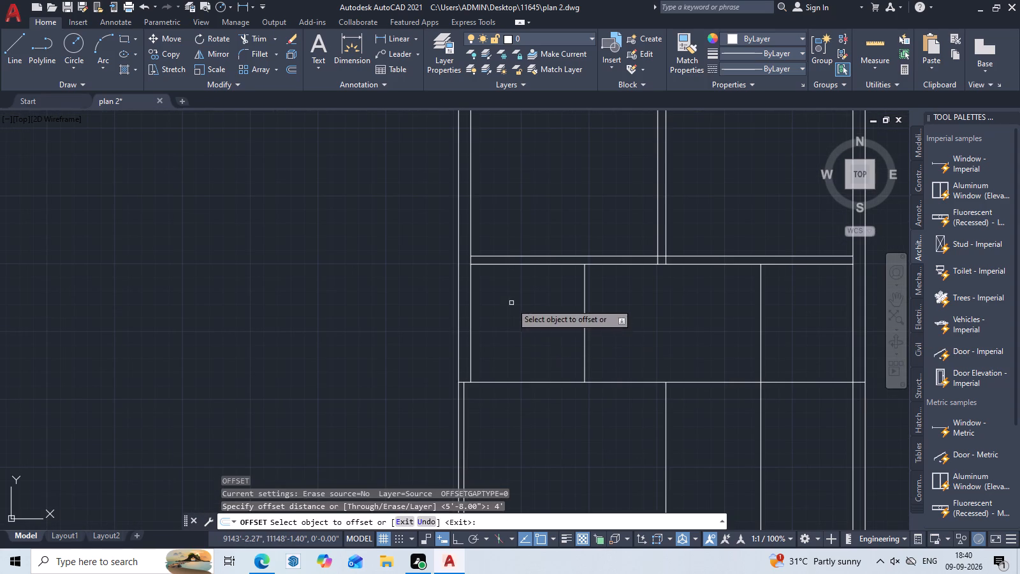
{"action": "double_click", "coordinate": [523, 264]}
{"action": "left_click", "coordinate": [541, 364]}
{"action": "scroll", "coordinate": [579, 364], "scroll_direction": "down", "scroll_amount": 2}
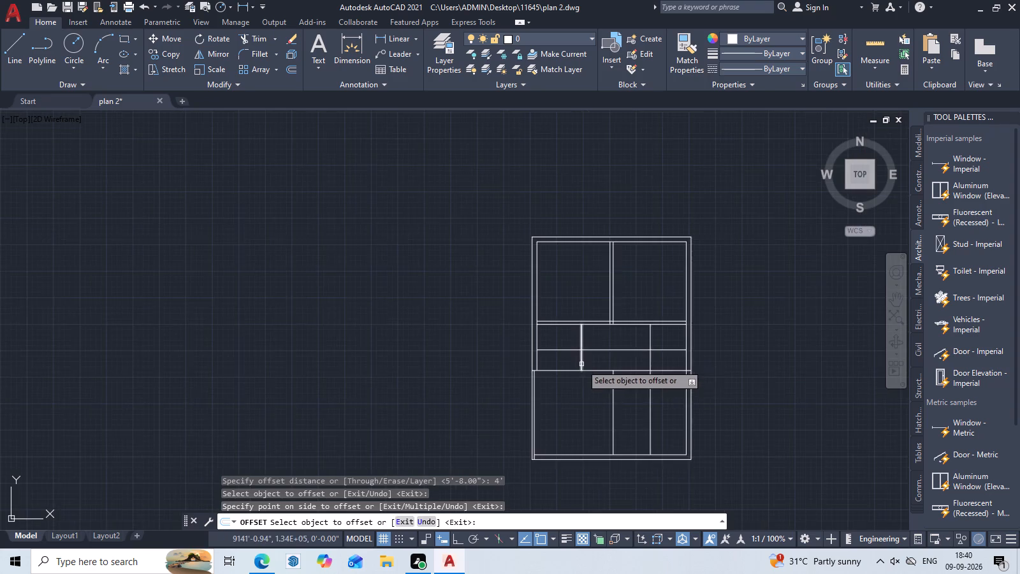
{"action": "middle_click_drag", "start_coordinate": [598, 366], "coordinate": [476, 372]}
{"action": "key", "text": "Escape"}
Offset the new horizontal line 6" downward and the two vertical lines 6" toward each other to give the partitions thickness.
{"action": "scroll", "coordinate": [476, 372], "scroll_direction": "up", "scroll_amount": 2}
{"action": "middle_click_drag", "start_coordinate": [476, 367], "coordinate": [575, 372]}
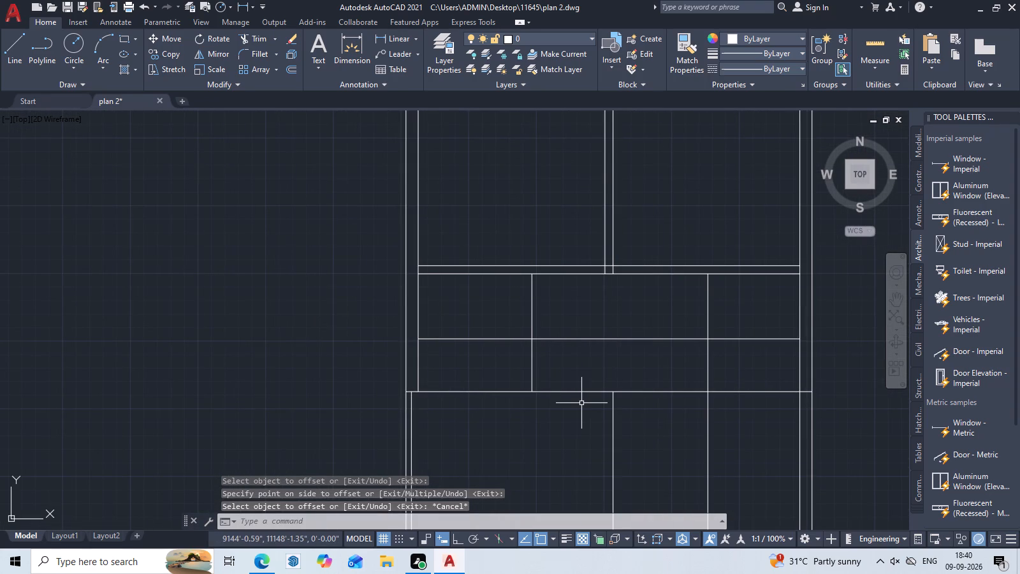
{"action": "type", "text": "O"}
{"action": "key", "text": "space"}
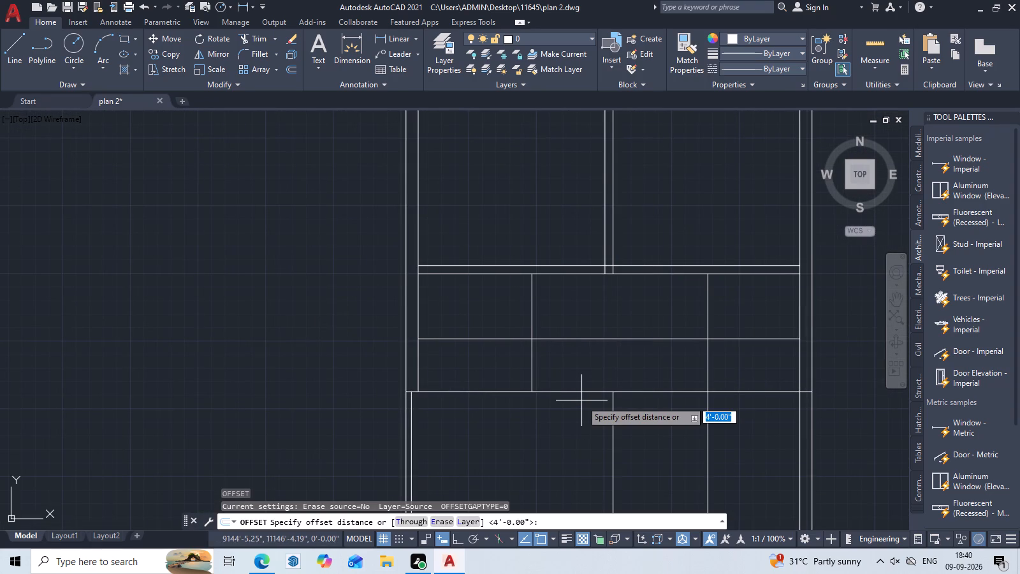
{"action": "key", "text": "6"}
{"action": "key", "text": "space"}
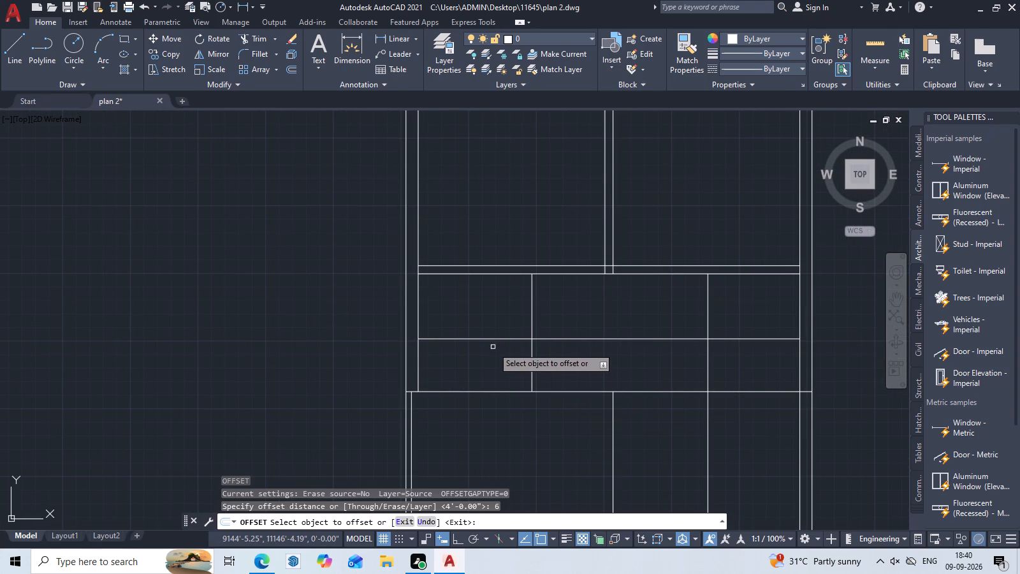
{"action": "left_click", "coordinate": [493, 339]}
{"action": "left_click", "coordinate": [492, 357]}
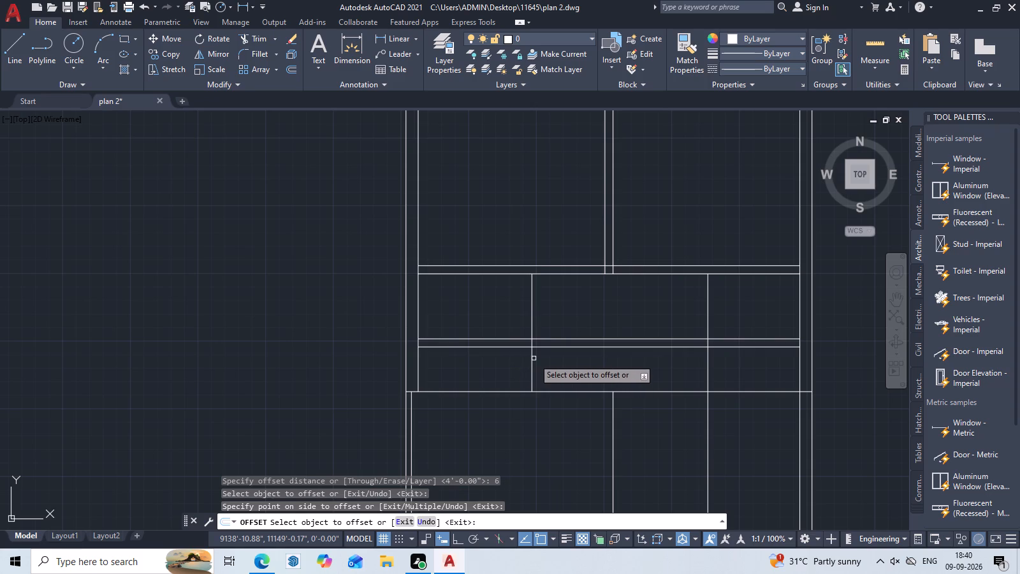
{"action": "left_click", "coordinate": [532, 359]}
{"action": "left_click", "coordinate": [588, 365]}
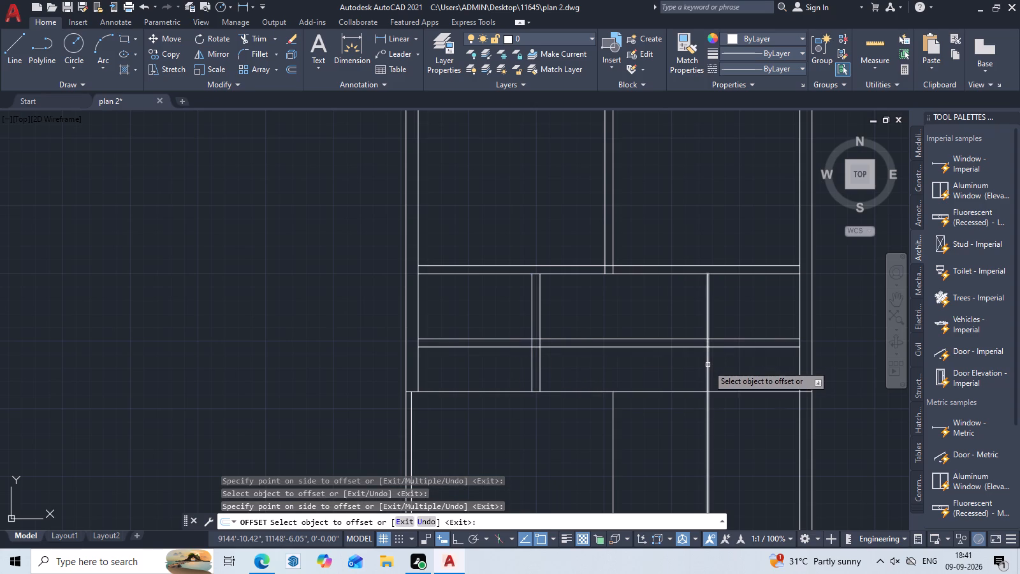
{"action": "left_click", "coordinate": [708, 365]}
{"action": "left_click", "coordinate": [678, 370]}
{"action": "key", "text": "Escape"}
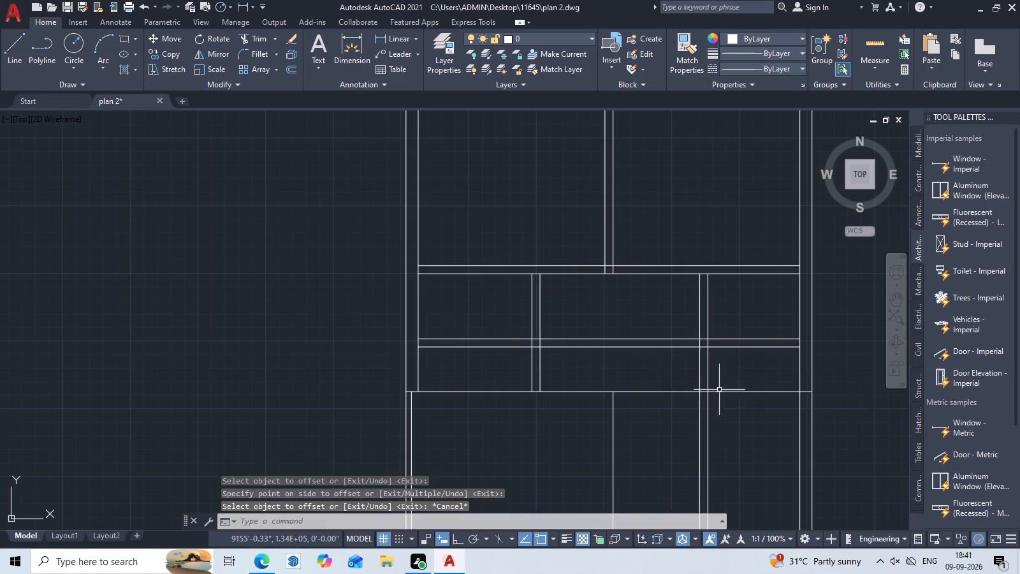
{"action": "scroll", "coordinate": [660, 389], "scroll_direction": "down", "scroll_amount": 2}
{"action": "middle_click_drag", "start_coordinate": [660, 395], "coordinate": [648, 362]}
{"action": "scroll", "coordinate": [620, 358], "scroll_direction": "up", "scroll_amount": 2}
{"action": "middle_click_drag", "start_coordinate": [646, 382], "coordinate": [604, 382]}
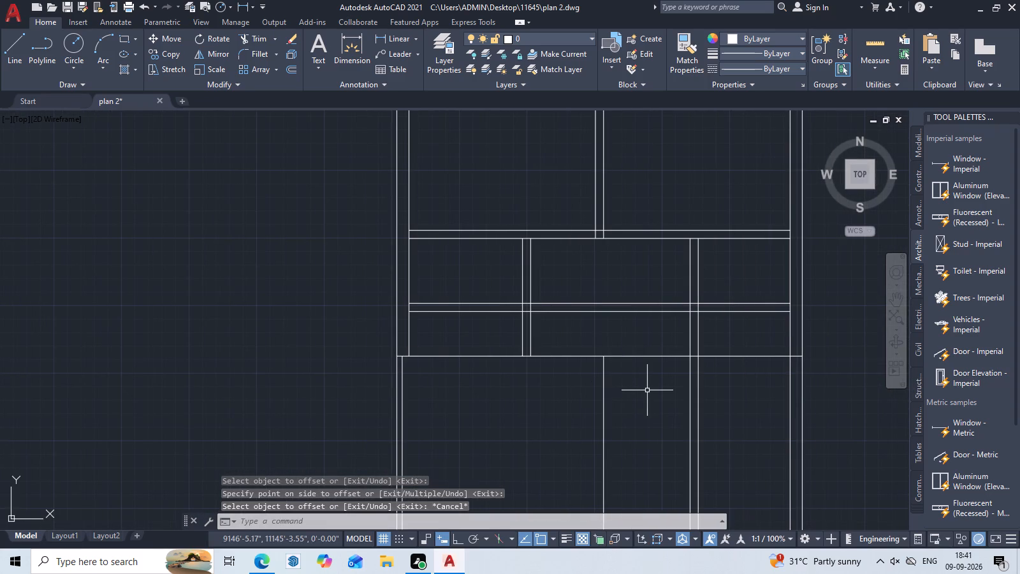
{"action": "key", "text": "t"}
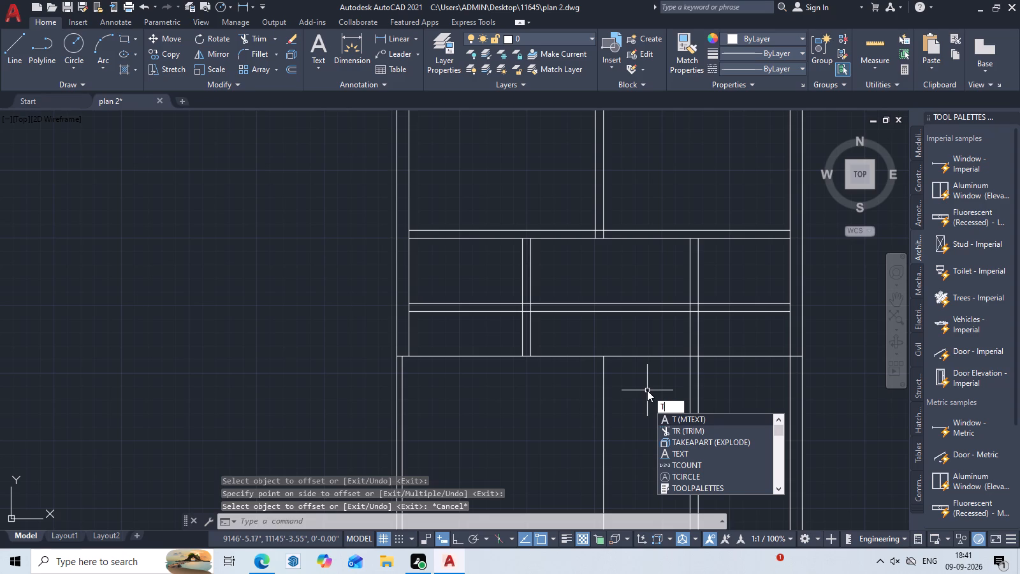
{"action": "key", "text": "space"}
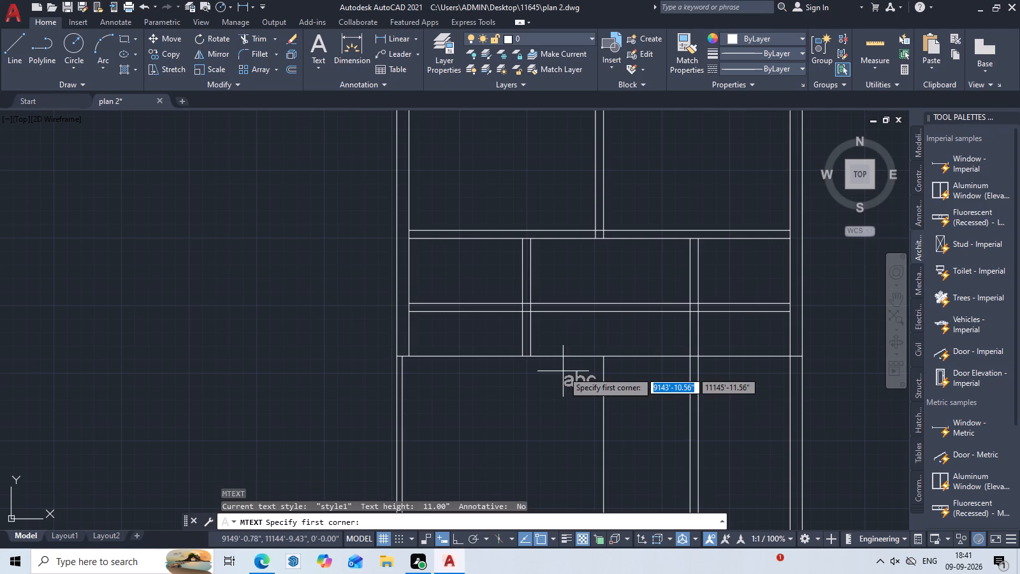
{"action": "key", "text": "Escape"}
Trim away the old full-width line and all vertical partition lines below the new lower horizontal partition, including the stub in the right wall.
{"action": "type", "text": "TR"}
{"action": "key", "text": "space"}
{"action": "left_click_drag", "start_coordinate": [570, 343], "coordinate": [529, 435]}
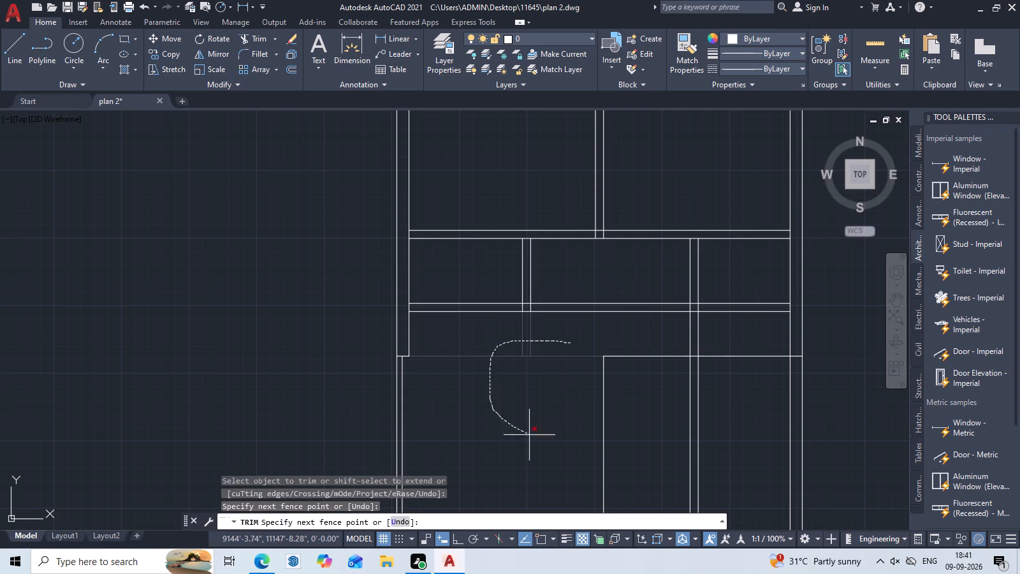
{"action": "left_click_drag", "start_coordinate": [529, 435], "coordinate": [585, 446]}
{"action": "left_click_drag", "start_coordinate": [750, 342], "coordinate": [591, 420]}
{"action": "left_click_drag", "start_coordinate": [731, 346], "coordinate": [699, 455]}
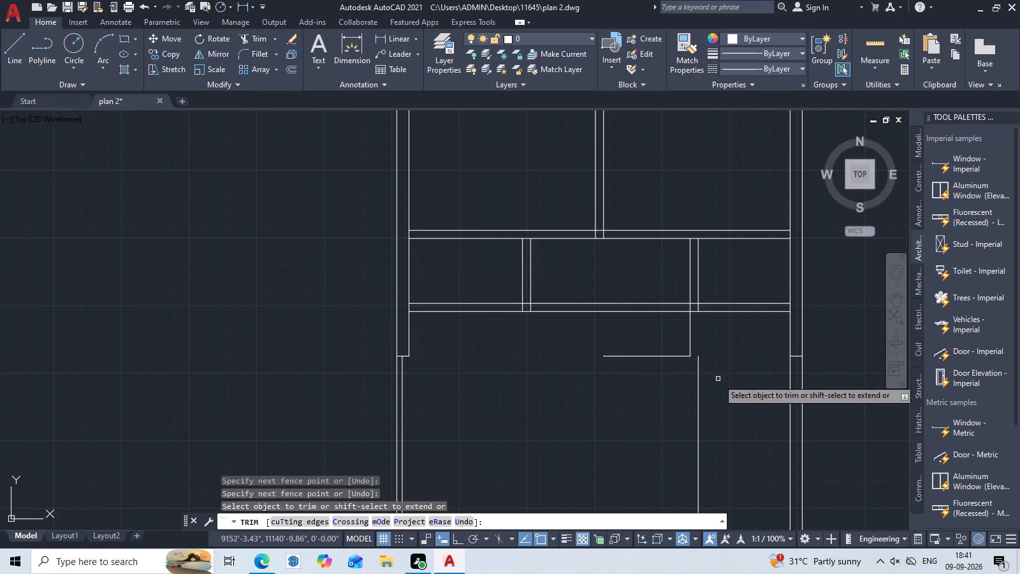
{"action": "left_click_drag", "start_coordinate": [713, 375], "coordinate": [670, 394]}
{"action": "left_click_drag", "start_coordinate": [688, 356], "coordinate": [678, 356]}
{"action": "left_click", "coordinate": [690, 340]}
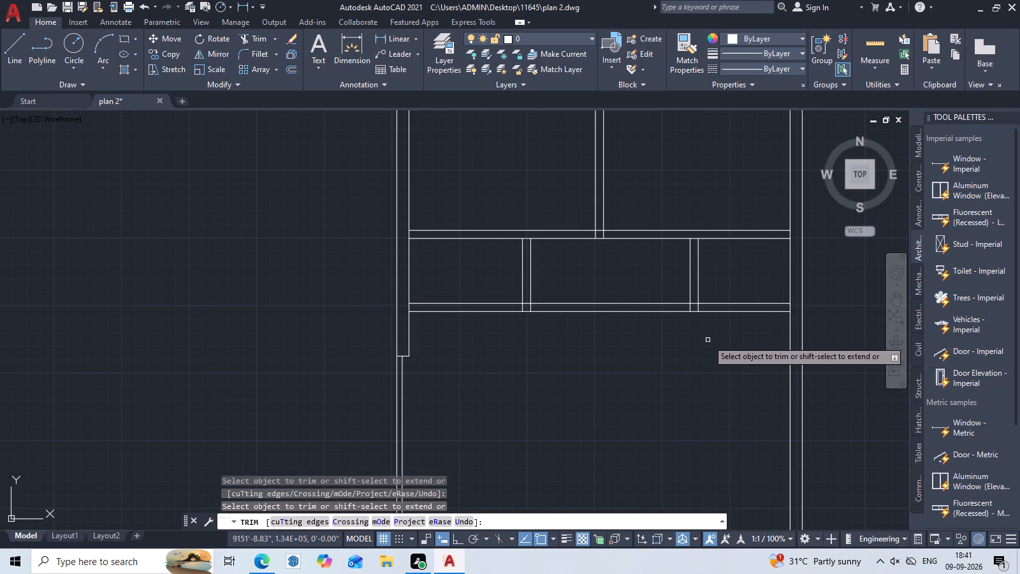
{"action": "left_click", "coordinate": [797, 356]}
{"action": "scroll", "coordinate": [452, 390], "scroll_direction": "down", "scroll_amount": 2}
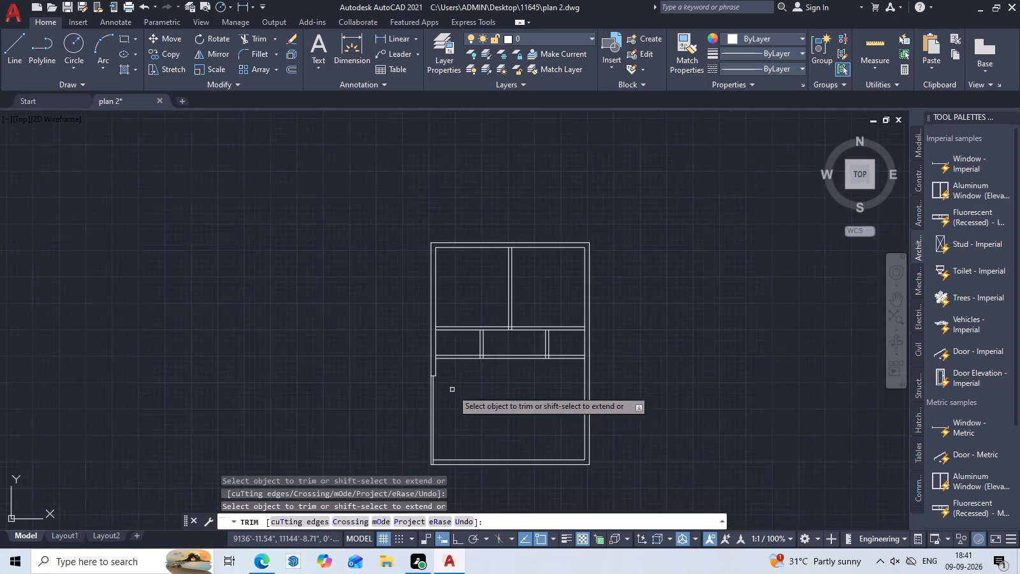
{"action": "middle_click_drag", "start_coordinate": [484, 402], "coordinate": [484, 353]}
{"action": "scroll", "coordinate": [507, 362], "scroll_direction": "up", "scroll_amount": 2}
{"action": "key", "text": "Escape"}
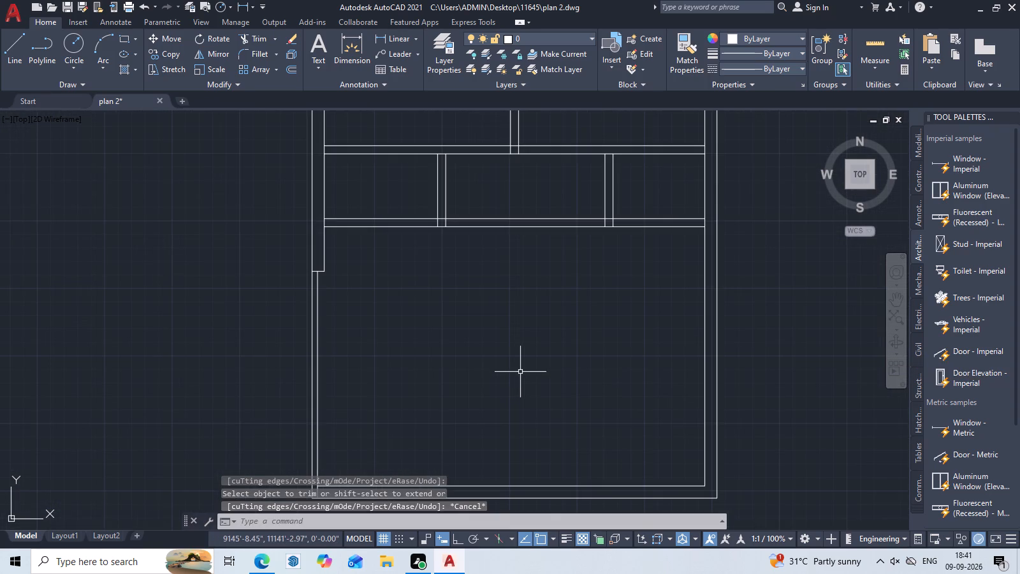
{"action": "key", "text": "space"}
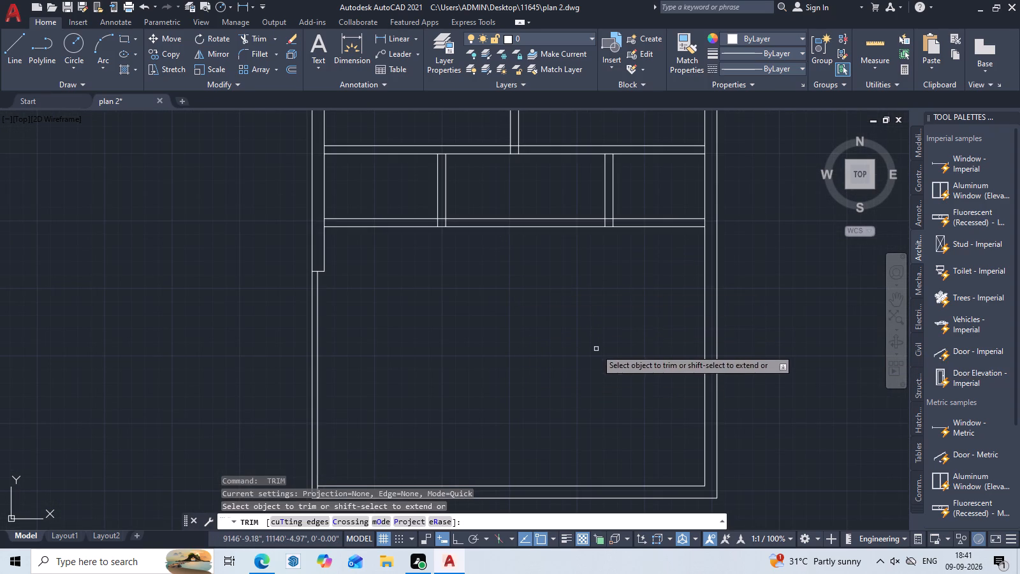
{"action": "key", "text": "Escape"}
Offset the lower piece of the right wall's inner line 11'8" into the plan.
{"action": "middle_click_drag", "start_coordinate": [597, 359], "coordinate": [590, 384]}
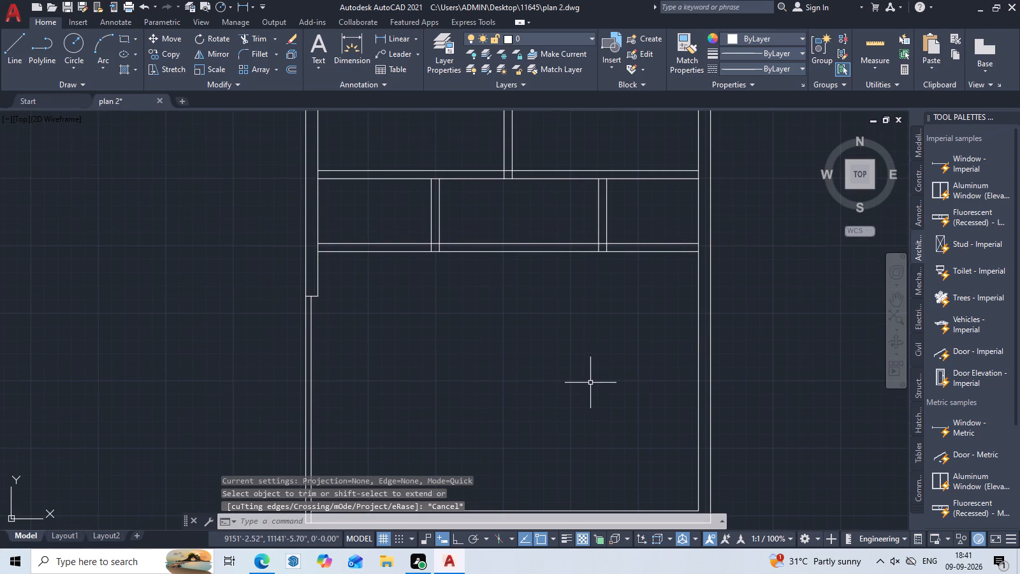
{"action": "type", "text": "O"}
{"action": "key", "text": "space"}
{"action": "type", "text": "11'"}
{"action": "type", "text": "8\""}
{"action": "key", "text": "space"}
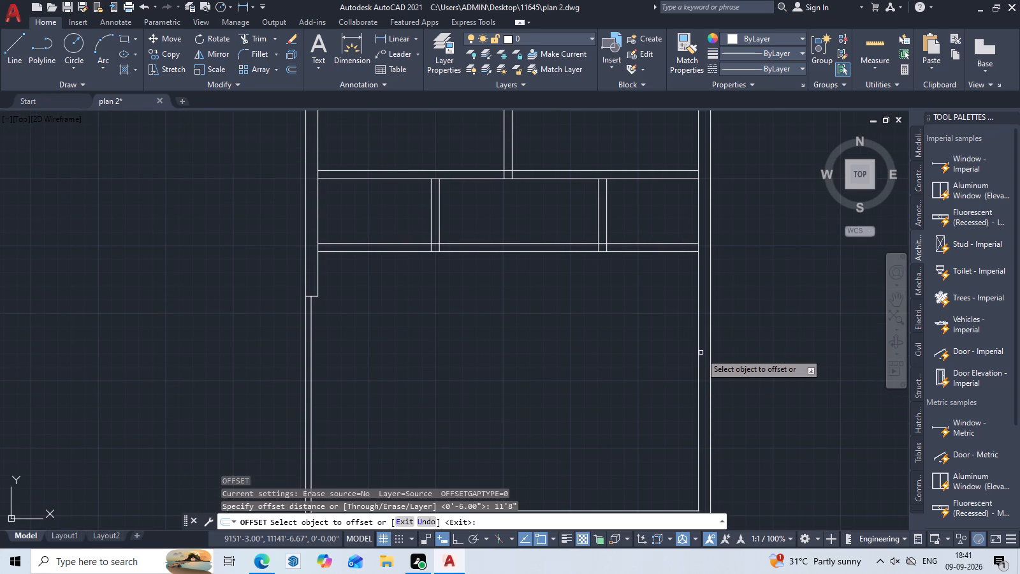
{"action": "left_click", "coordinate": [701, 353]}
{"action": "left_click", "coordinate": [697, 351]}
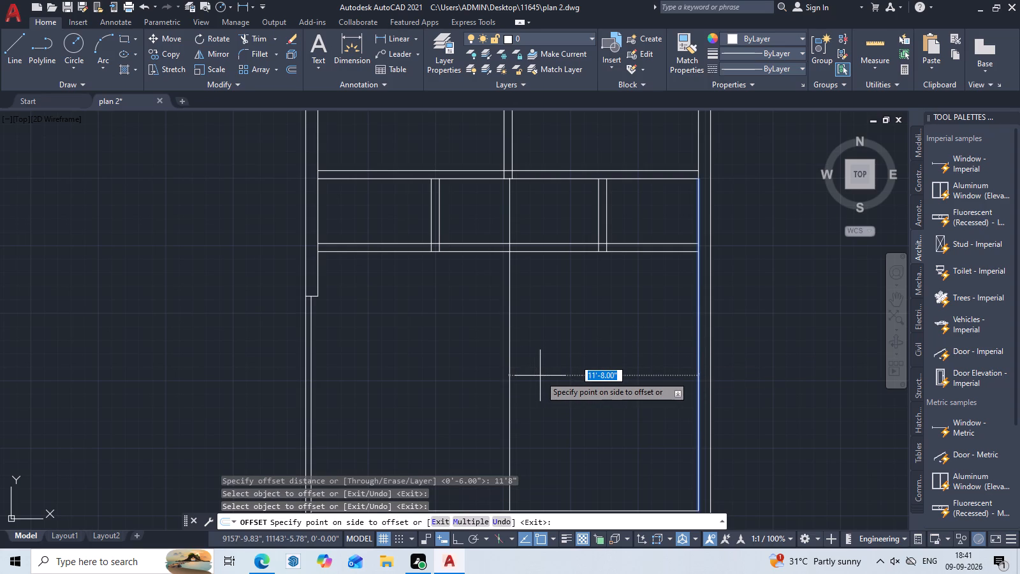
{"action": "left_click", "coordinate": [540, 376]}
{"action": "key", "text": "space"}
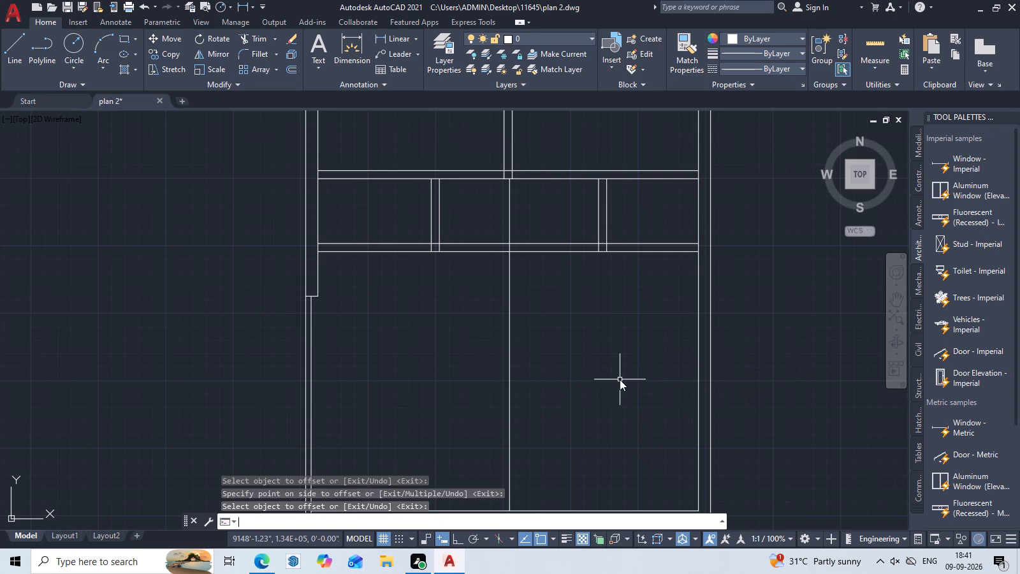
Offset the bottom line of the lower horizontal partition 7'8" downward.
{"action": "key", "text": "space"}
{"action": "type", "text": "7'8\""}
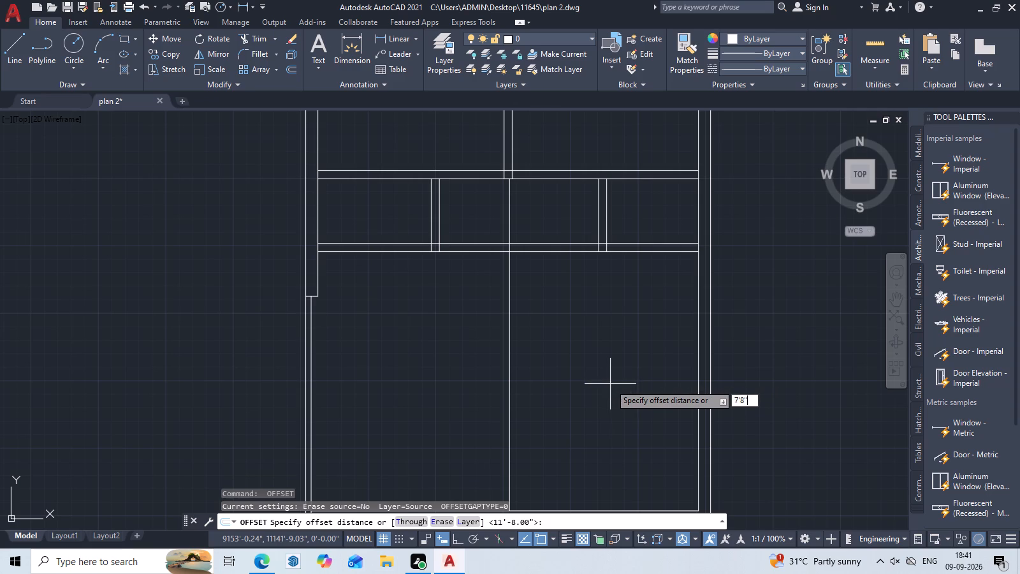
{"action": "key", "text": "space"}
{"action": "left_click", "coordinate": [631, 252]}
{"action": "left_click", "coordinate": [632, 327]}
{"action": "key", "text": "Escape"}
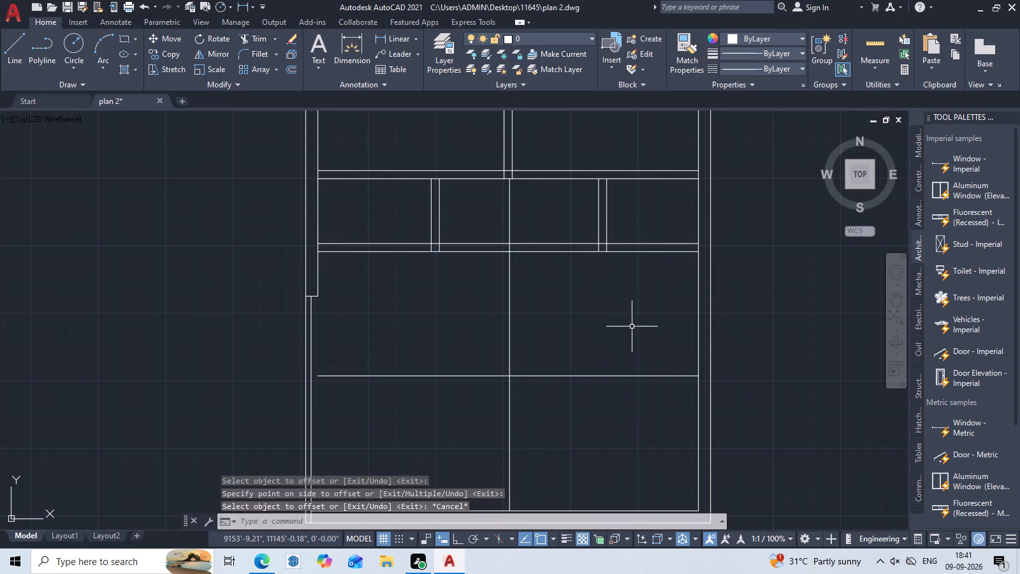
Offset the new vertical line 6" to the left and the new horizontal line 6" downward to form partition walls.
{"action": "type", "text": "O 6"}
{"action": "key", "text": "space"}
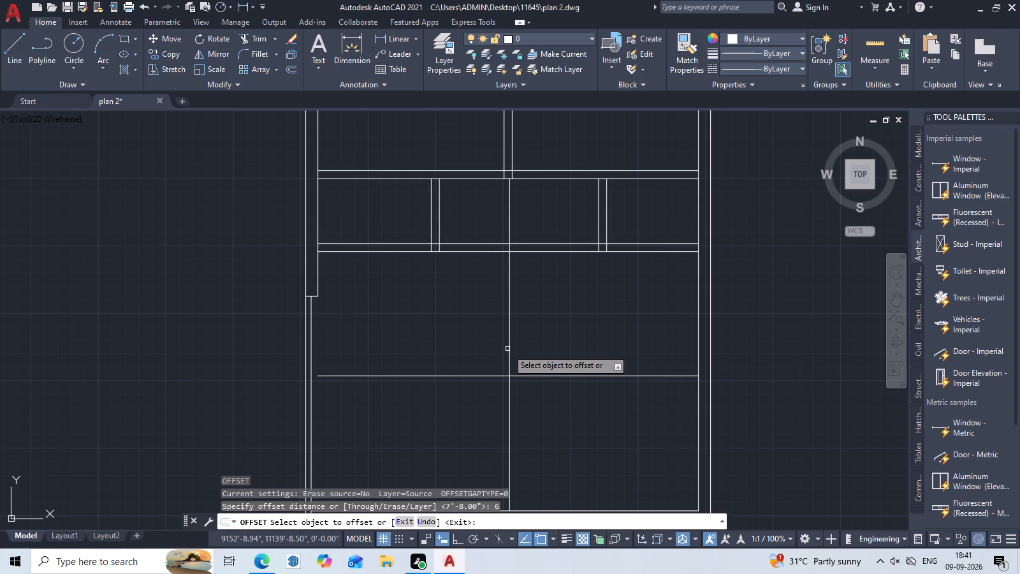
{"action": "double_click", "coordinate": [509, 347]}
{"action": "left_click", "coordinate": [490, 348]}
{"action": "left_click", "coordinate": [548, 376]}
{"action": "left_click", "coordinate": [555, 399]}
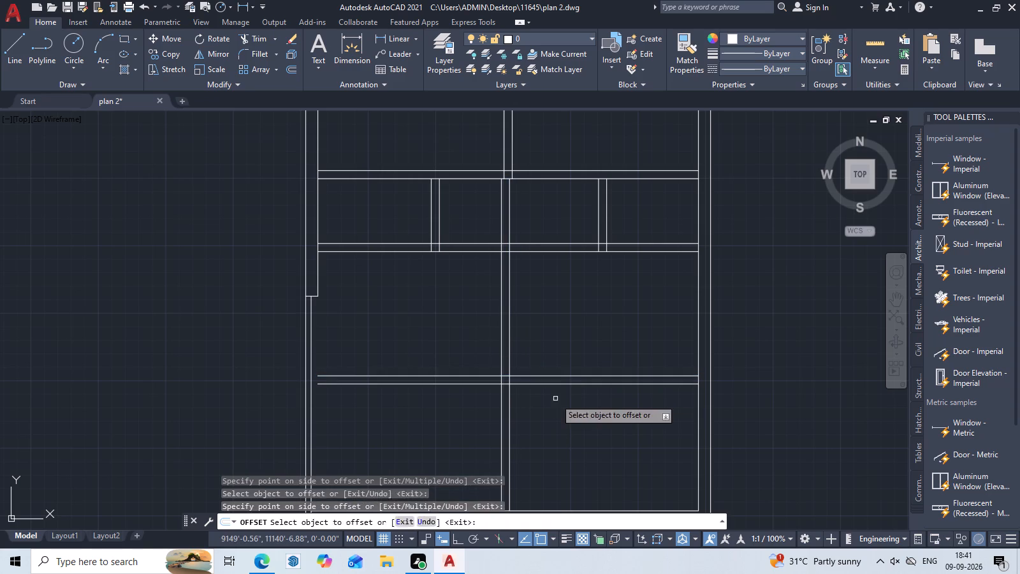
{"action": "key", "text": "Escape"}
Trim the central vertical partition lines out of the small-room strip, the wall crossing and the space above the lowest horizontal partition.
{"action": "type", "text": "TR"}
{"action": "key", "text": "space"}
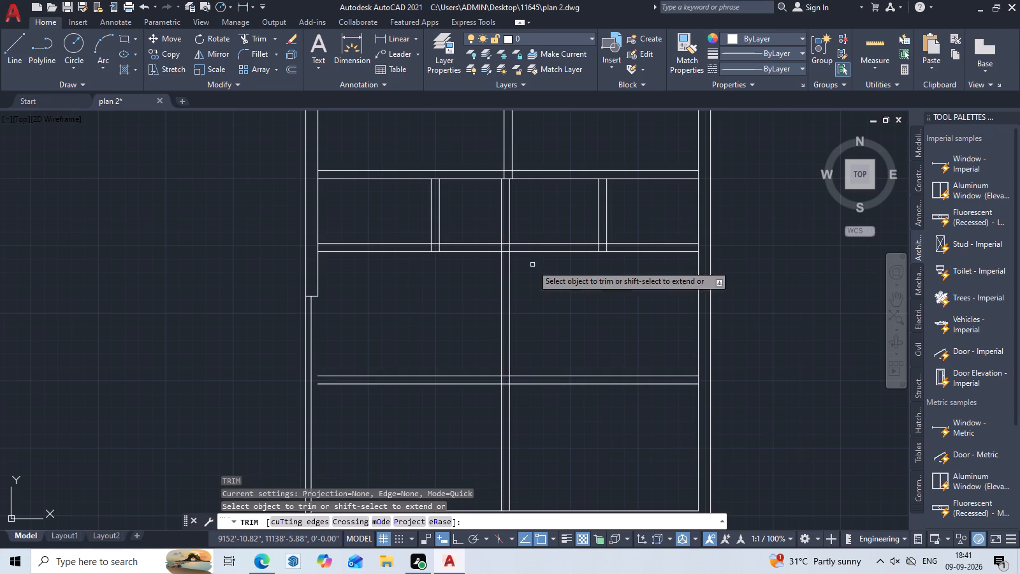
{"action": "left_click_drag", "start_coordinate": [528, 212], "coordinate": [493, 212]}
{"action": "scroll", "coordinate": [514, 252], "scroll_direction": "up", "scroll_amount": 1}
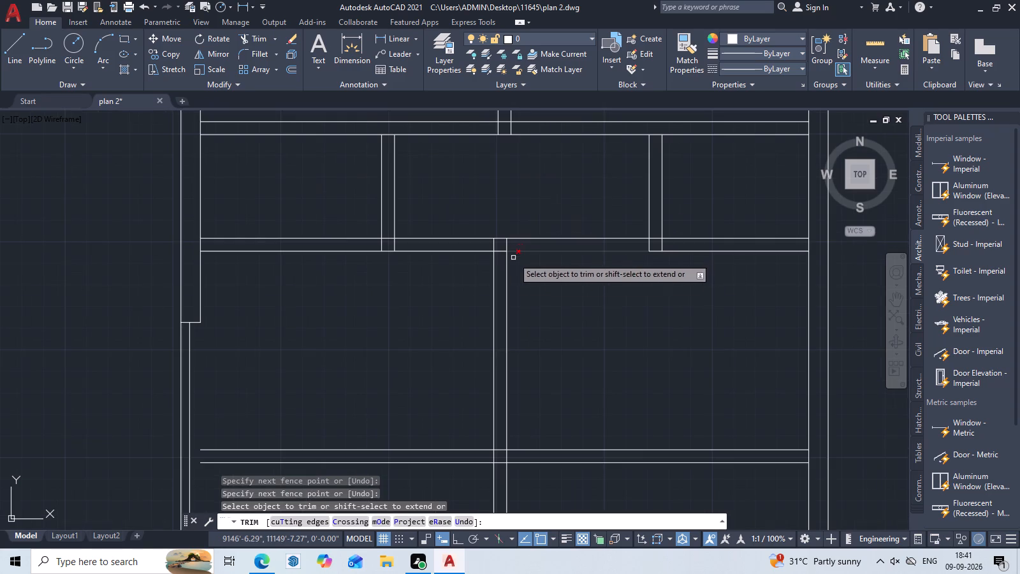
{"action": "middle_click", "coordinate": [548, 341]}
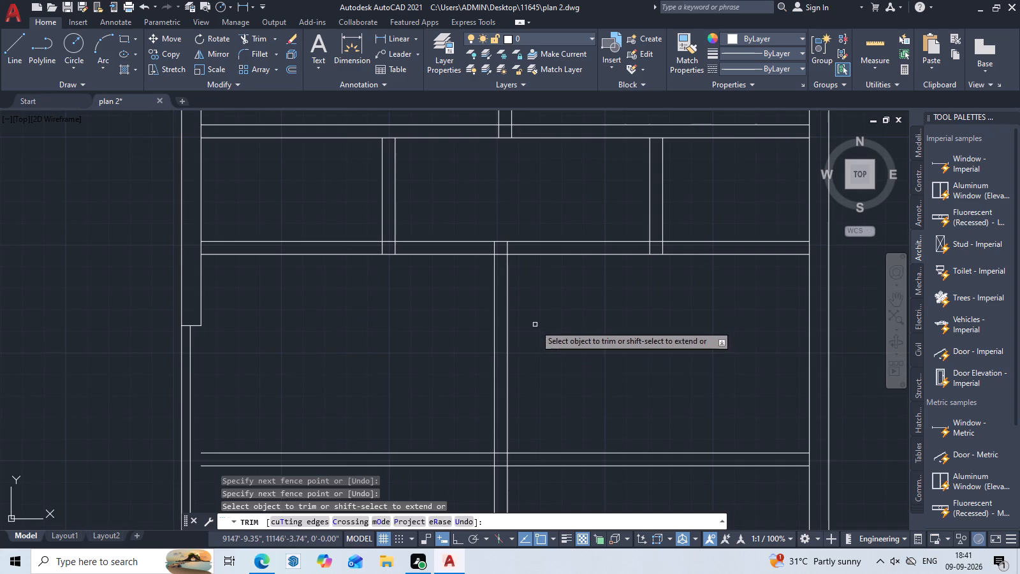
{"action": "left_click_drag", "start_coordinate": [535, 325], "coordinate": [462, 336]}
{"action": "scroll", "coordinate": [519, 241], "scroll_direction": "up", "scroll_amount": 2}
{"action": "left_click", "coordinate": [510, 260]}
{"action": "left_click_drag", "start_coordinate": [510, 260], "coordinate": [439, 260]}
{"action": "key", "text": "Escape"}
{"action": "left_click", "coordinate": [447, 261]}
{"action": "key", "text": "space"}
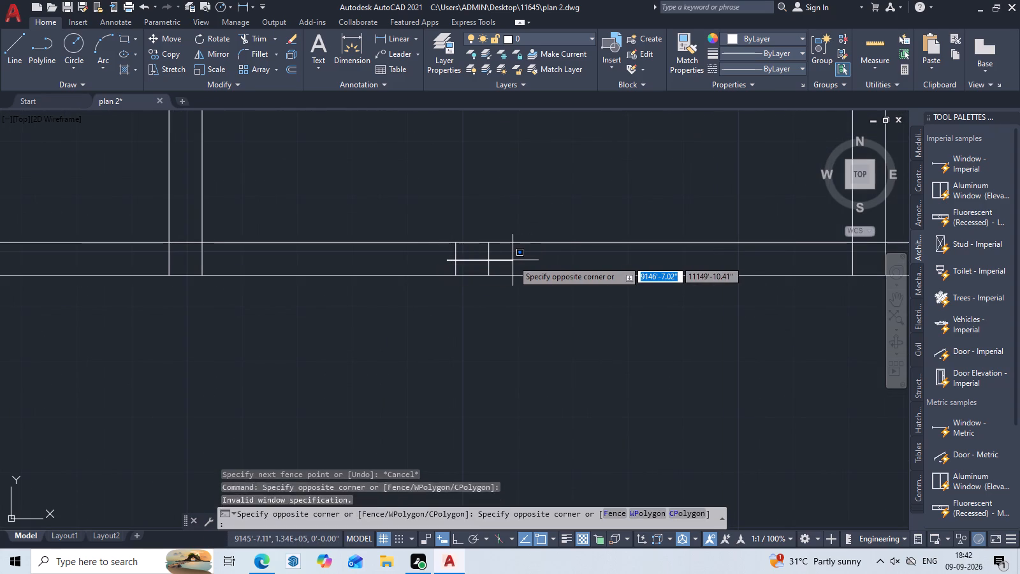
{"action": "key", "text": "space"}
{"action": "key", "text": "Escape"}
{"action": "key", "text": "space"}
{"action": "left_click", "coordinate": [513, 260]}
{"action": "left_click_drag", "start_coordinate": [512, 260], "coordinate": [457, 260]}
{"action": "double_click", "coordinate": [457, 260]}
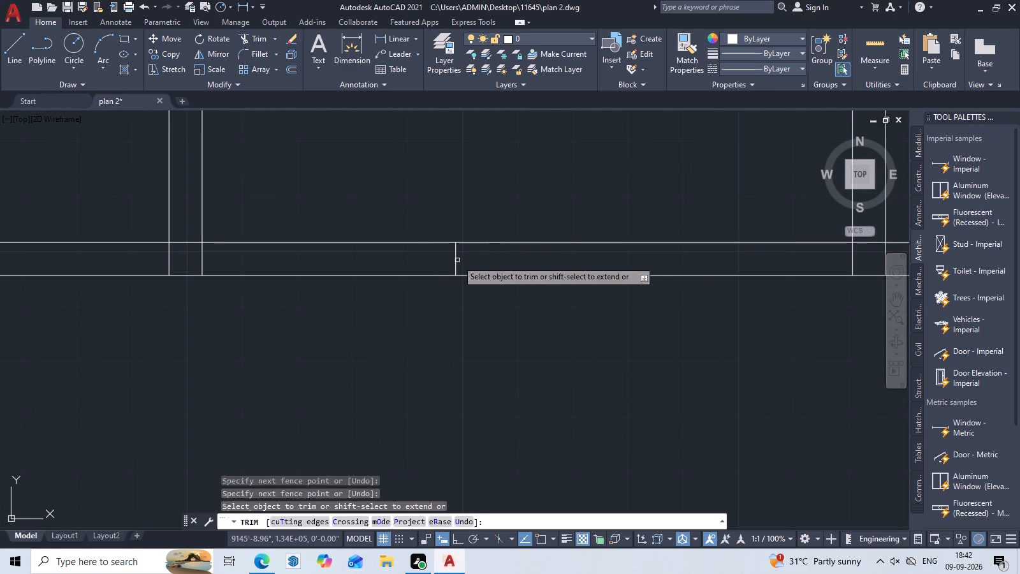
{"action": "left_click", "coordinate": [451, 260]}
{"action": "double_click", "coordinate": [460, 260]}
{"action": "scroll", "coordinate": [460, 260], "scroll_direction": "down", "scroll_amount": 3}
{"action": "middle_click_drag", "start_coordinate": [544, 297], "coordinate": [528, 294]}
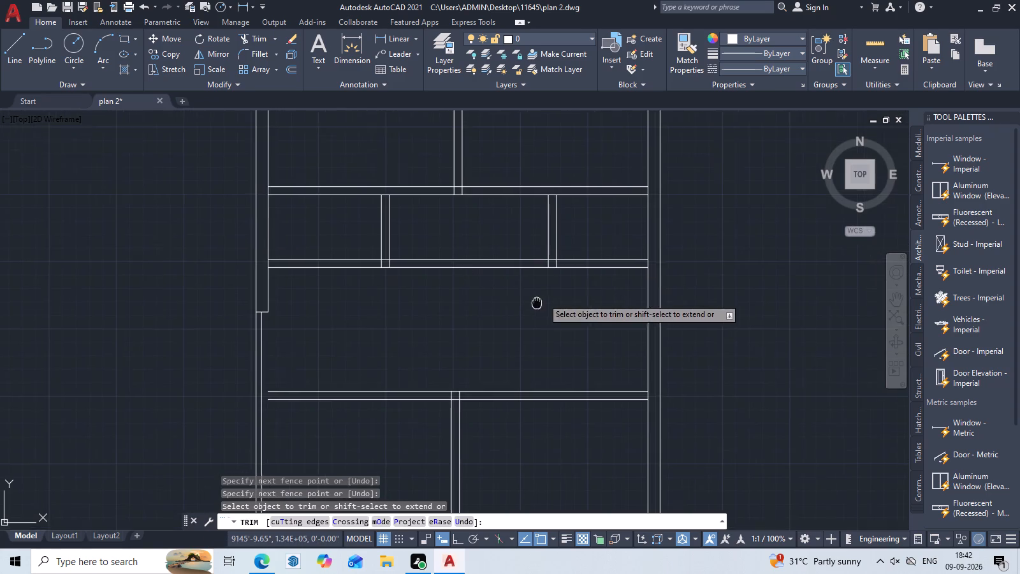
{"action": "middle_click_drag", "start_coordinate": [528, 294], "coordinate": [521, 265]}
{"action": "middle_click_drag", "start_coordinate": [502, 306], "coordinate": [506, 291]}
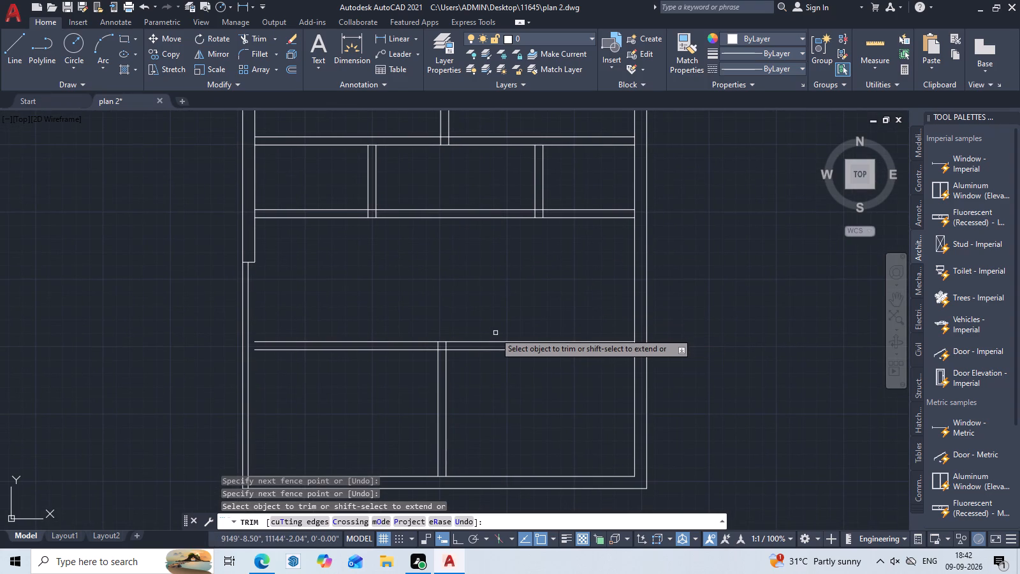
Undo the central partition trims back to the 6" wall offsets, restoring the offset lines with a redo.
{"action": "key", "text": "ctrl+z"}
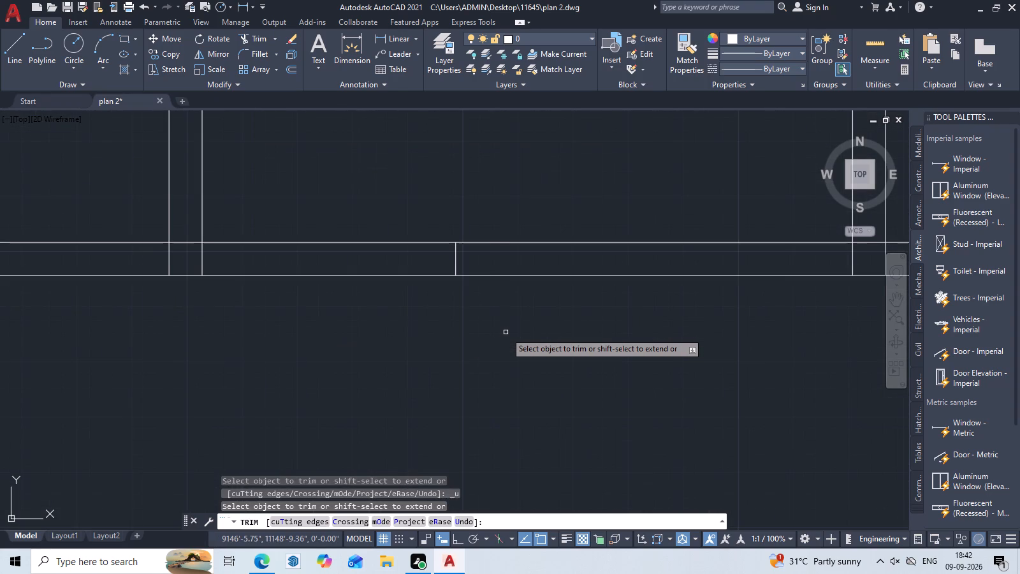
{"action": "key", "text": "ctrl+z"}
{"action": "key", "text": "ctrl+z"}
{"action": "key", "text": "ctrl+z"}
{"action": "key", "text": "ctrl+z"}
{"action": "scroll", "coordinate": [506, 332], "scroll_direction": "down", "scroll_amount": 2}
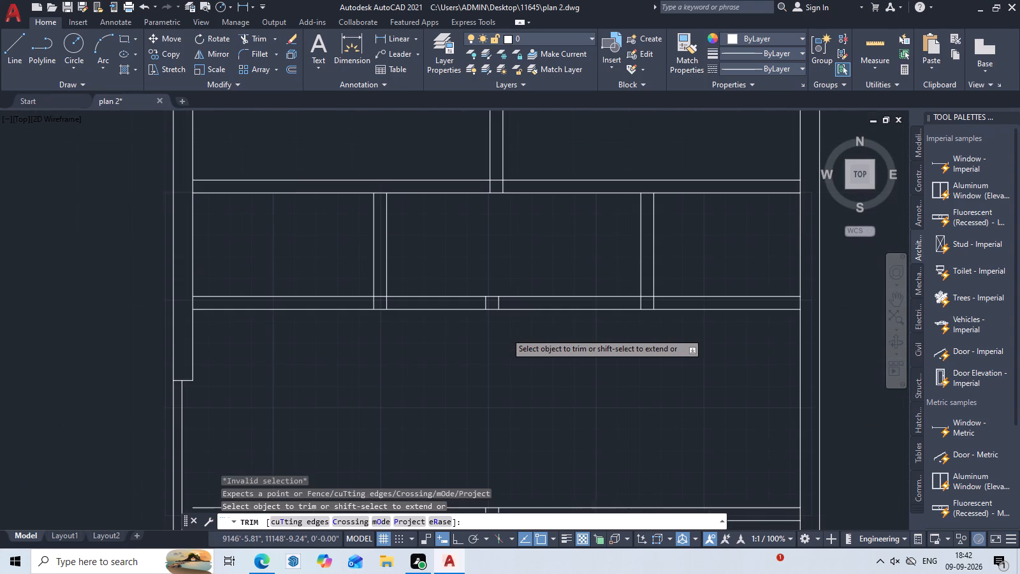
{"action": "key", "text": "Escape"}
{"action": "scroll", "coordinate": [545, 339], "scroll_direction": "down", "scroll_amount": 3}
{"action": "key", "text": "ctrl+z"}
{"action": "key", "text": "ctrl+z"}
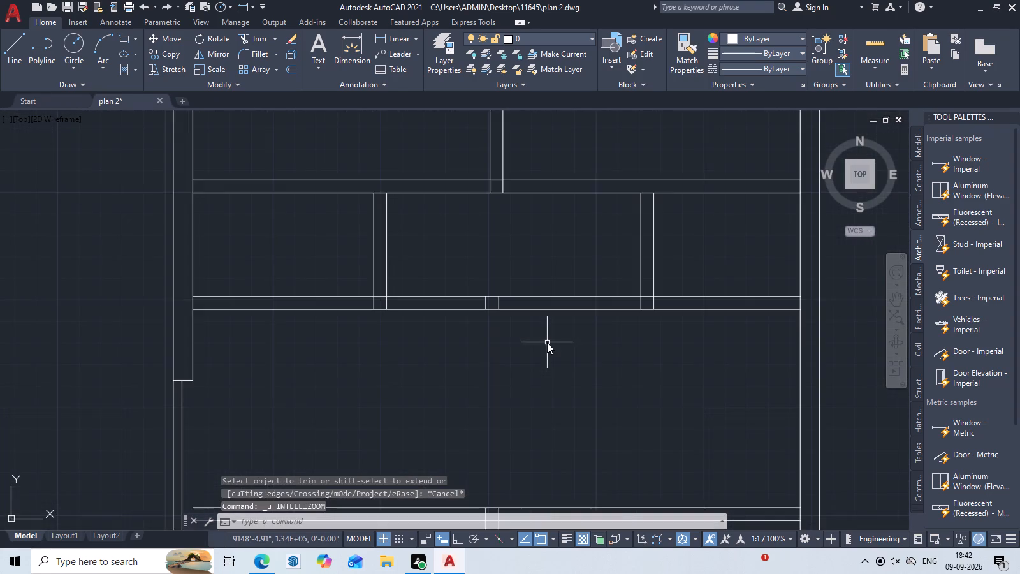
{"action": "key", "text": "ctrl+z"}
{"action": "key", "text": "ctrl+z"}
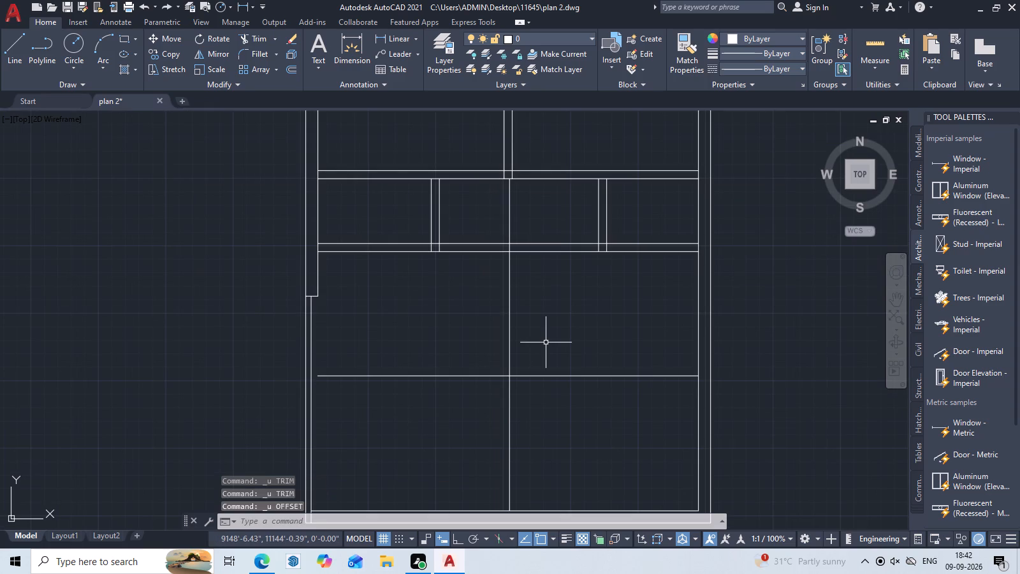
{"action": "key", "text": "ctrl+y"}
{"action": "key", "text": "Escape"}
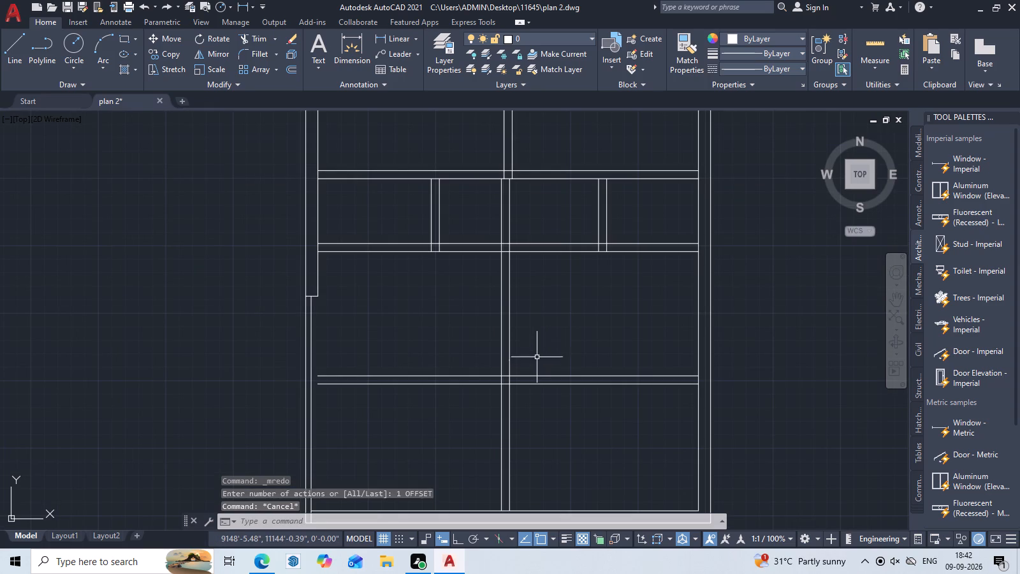
Draw a short horizontal line across the central vertical partition, a little above the lowest horizontal partition.
{"action": "middle_click_drag", "start_coordinate": [534, 362], "coordinate": [588, 374]}
{"action": "scroll", "coordinate": [570, 372], "scroll_direction": "up", "scroll_amount": 1}
{"action": "middle_click_drag", "start_coordinate": [570, 372], "coordinate": [578, 413]}
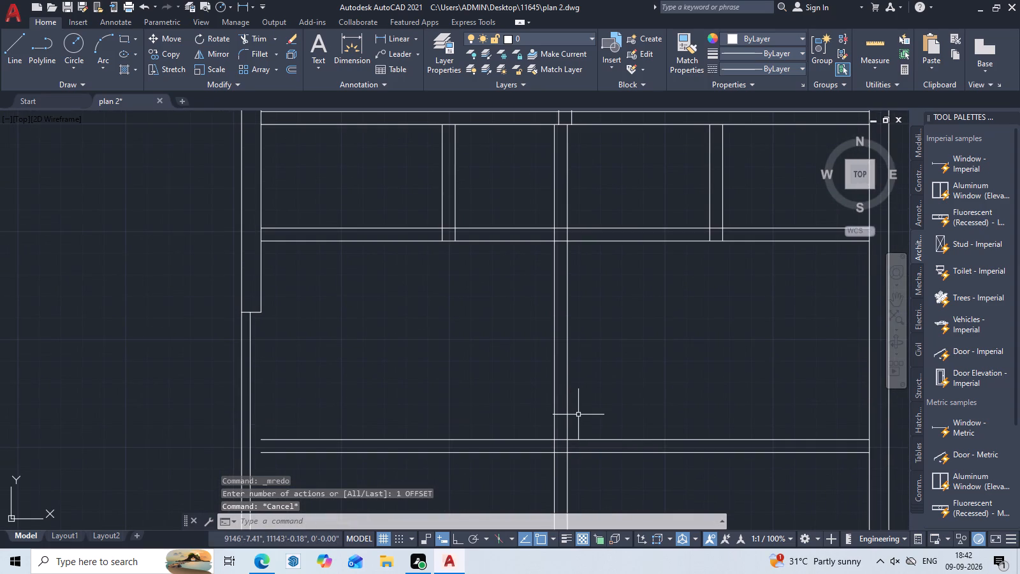
{"action": "type", "text": "L"}
{"action": "key", "text": "space"}
{"action": "left_click", "coordinate": [553, 372]}
{"action": "left_click", "coordinate": [566, 372]}
{"action": "key", "text": "Escape"}
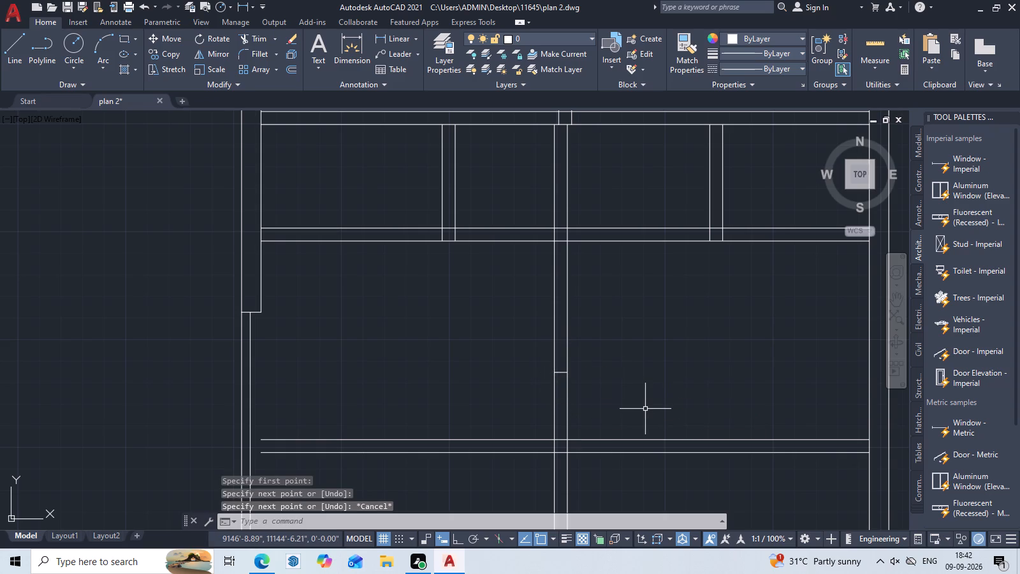
Trim the central vertical partition lines between the short cross line and the horizontal partition above it.
{"action": "type", "text": "TR"}
{"action": "key", "text": "space"}
{"action": "left_click_drag", "start_coordinate": [629, 300], "coordinate": [513, 299]}
{"action": "key", "text": "Escape"}
{"action": "middle_click_drag", "start_coordinate": [632, 295], "coordinate": [547, 323]}
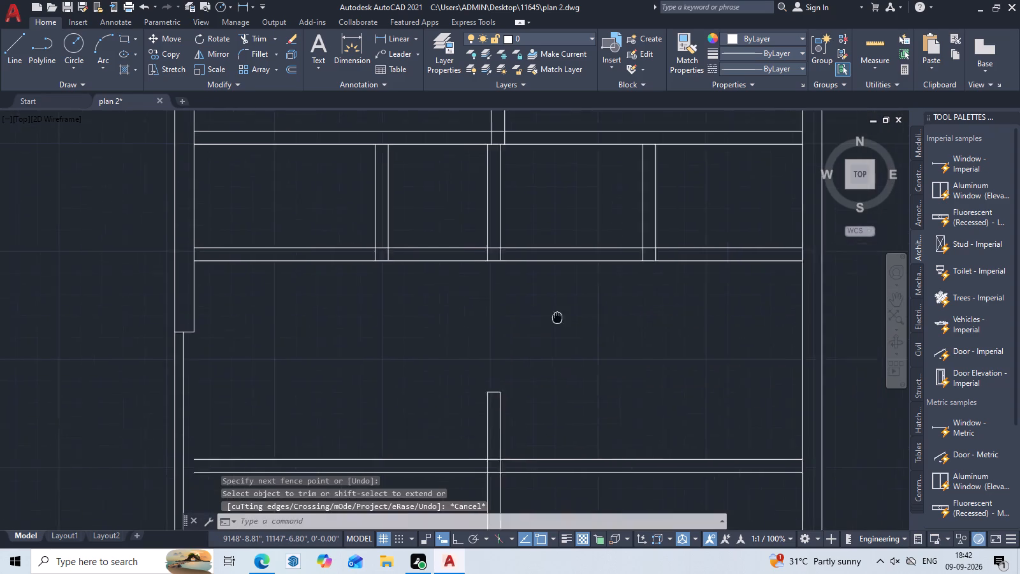
{"action": "middle_click_drag", "start_coordinate": [547, 323], "coordinate": [531, 339]}
{"action": "key", "text": "Escape"}
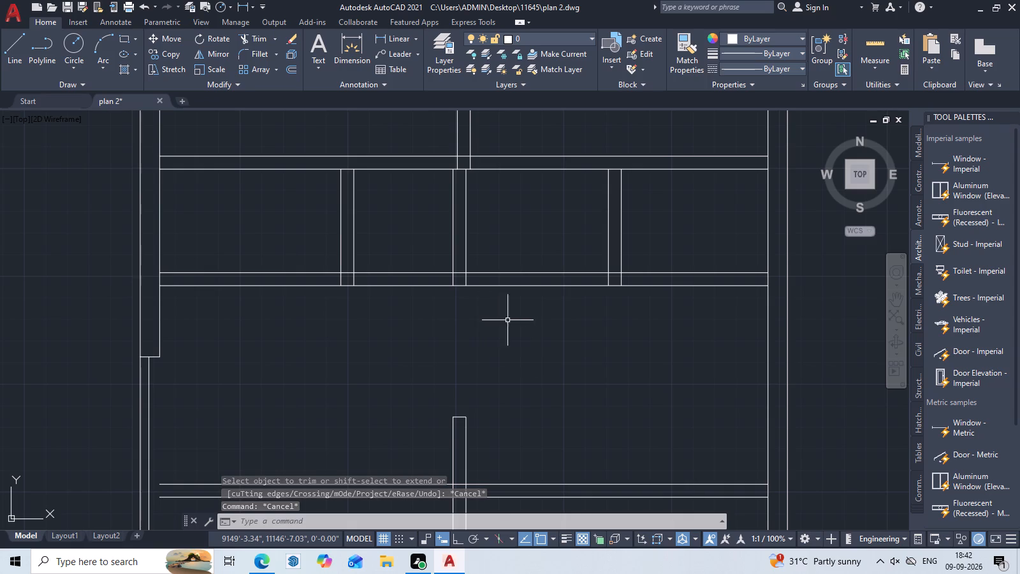
Trim the remaining central partition lines inside the horizontal partition and in the middle small room above it.
{"action": "scroll", "coordinate": [525, 280], "scroll_direction": "up", "scroll_amount": 2}
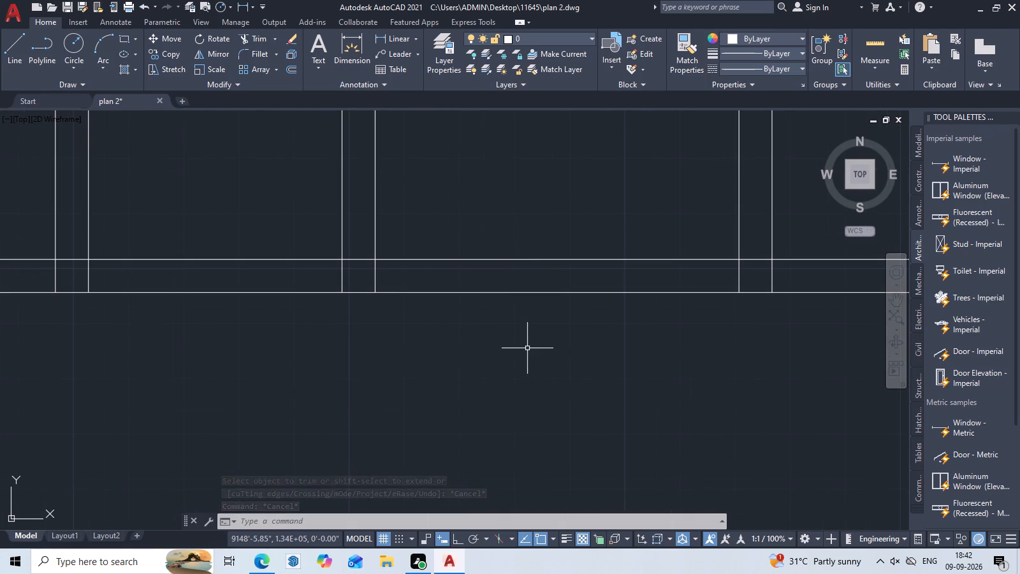
{"action": "type", "text": "TR"}
{"action": "key", "text": "space"}
{"action": "left_click_drag", "start_coordinate": [420, 272], "coordinate": [330, 277]}
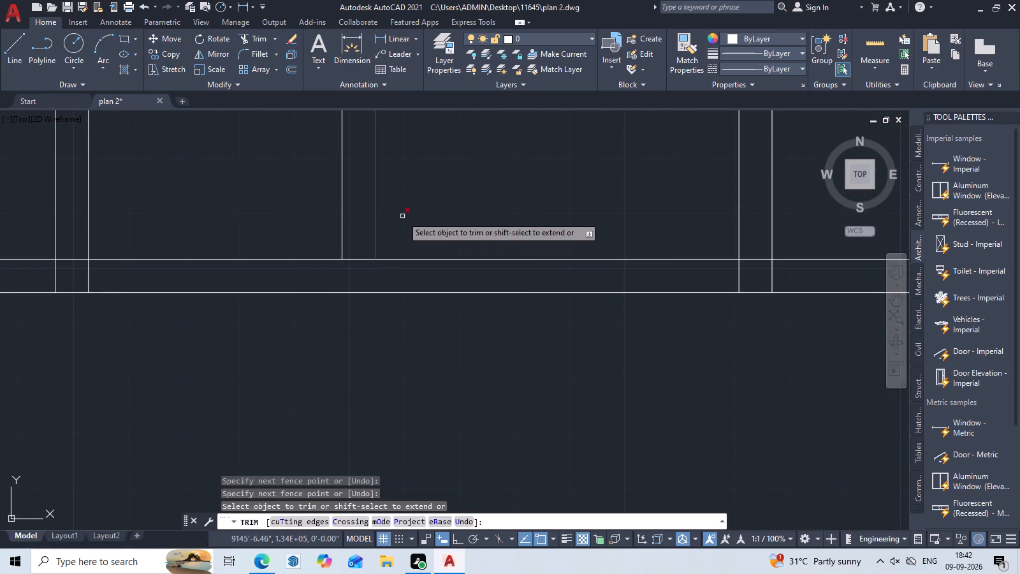
{"action": "left_click_drag", "start_coordinate": [403, 216], "coordinate": [278, 215]}
{"action": "scroll", "coordinate": [442, 226], "scroll_direction": "down", "scroll_amount": 3}
{"action": "middle_click_drag", "start_coordinate": [442, 226], "coordinate": [382, 227]}
{"action": "key", "text": "Escape"}
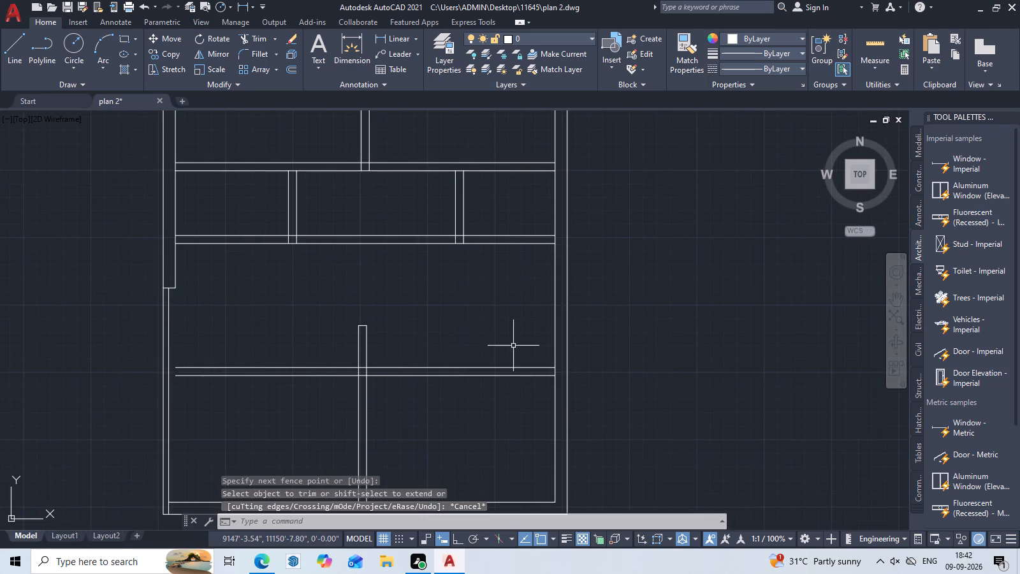
Draw a short vertical line across the horizontal partition below the small rooms, between its central point and the right-hand vertical partition.
{"action": "middle_click_drag", "start_coordinate": [518, 353], "coordinate": [460, 361]}
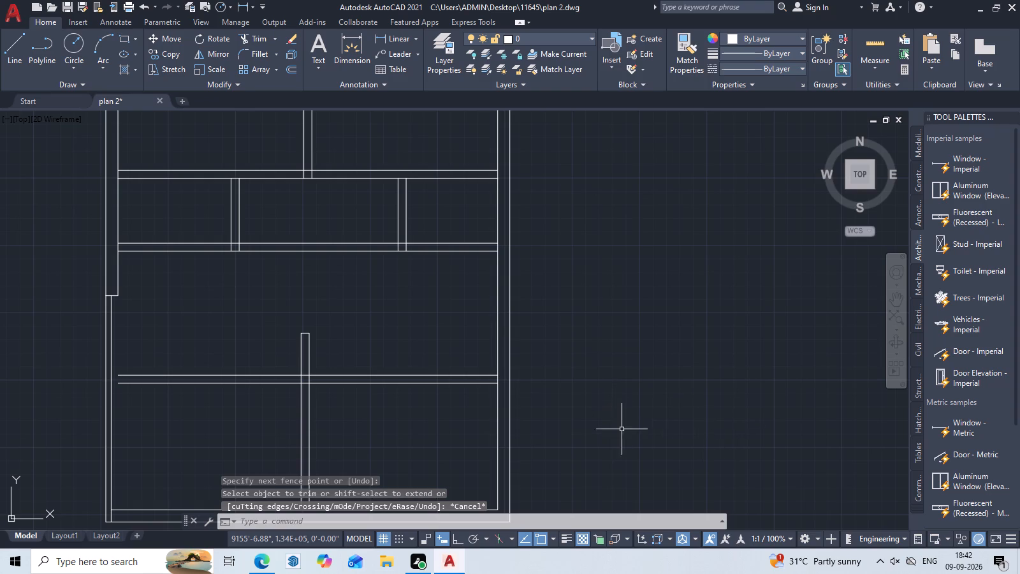
{"action": "scroll", "coordinate": [321, 263], "scroll_direction": "up", "scroll_amount": 1}
{"action": "middle_click_drag", "start_coordinate": [328, 267], "coordinate": [393, 297]}
{"action": "type", "text": "L"}
{"action": "key", "text": "space"}
{"action": "scroll", "coordinate": [402, 293], "scroll_direction": "up", "scroll_amount": 1}
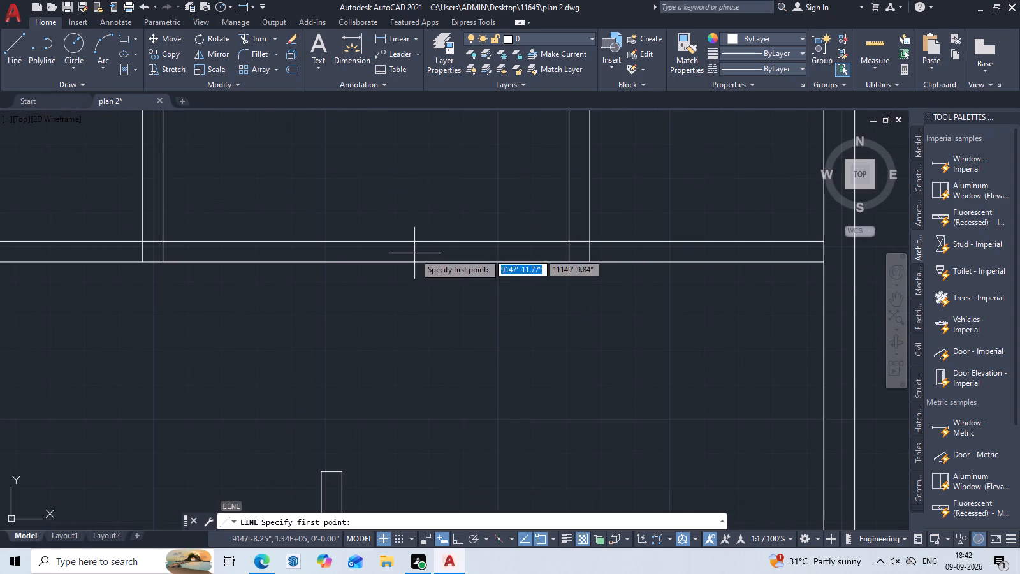
{"action": "left_click", "coordinate": [412, 240]}
{"action": "double_click", "coordinate": [414, 260]}
{"action": "key", "text": "Escape"}
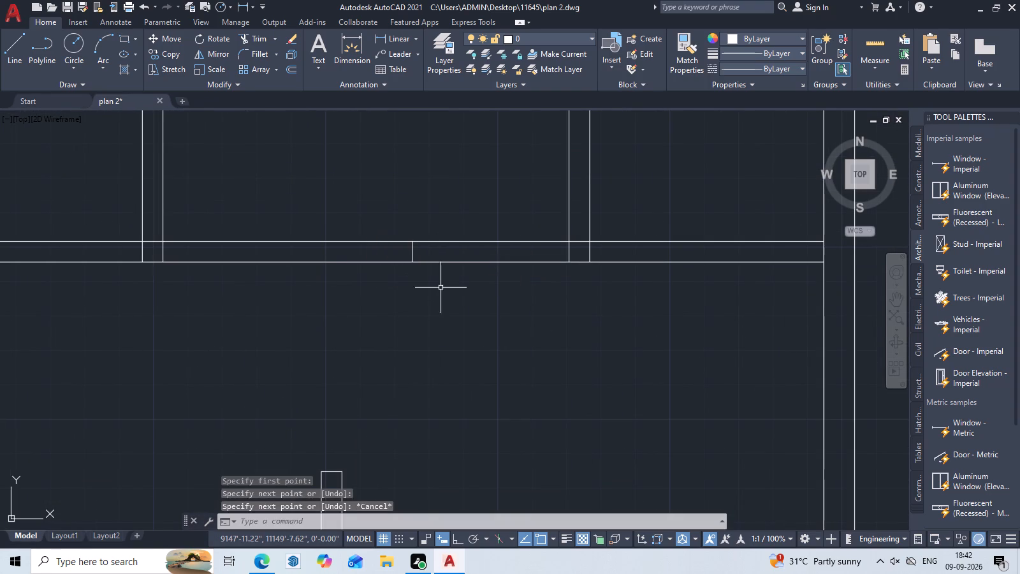
Offset the short cross line 6" to the left within the horizontal partition.
{"action": "type", "text": "O"}
{"action": "key", "text": "space"}
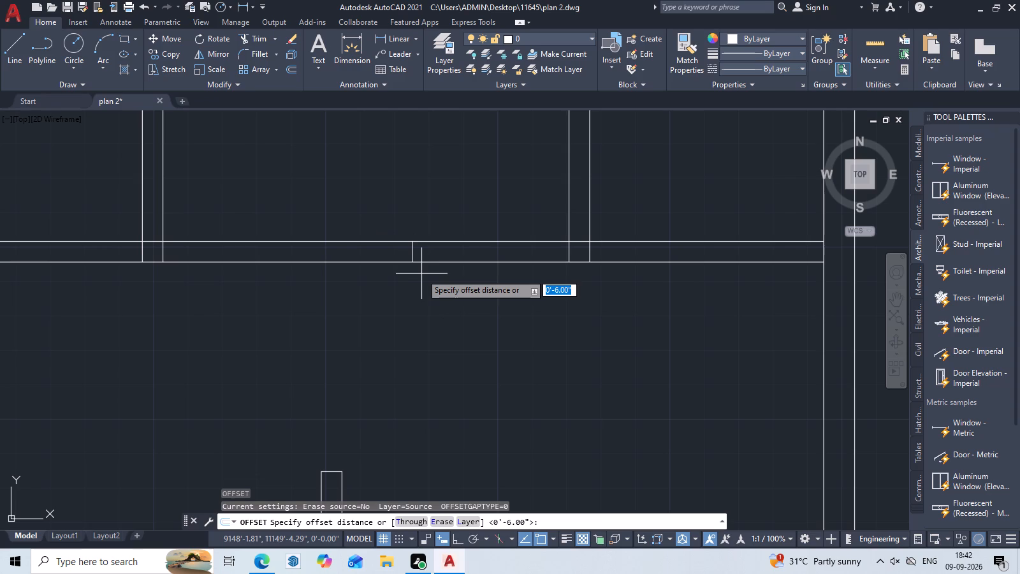
{"action": "type", "text": "6"}
{"action": "key", "text": "space"}
{"action": "left_click", "coordinate": [412, 251]}
{"action": "left_click", "coordinate": [379, 251]}
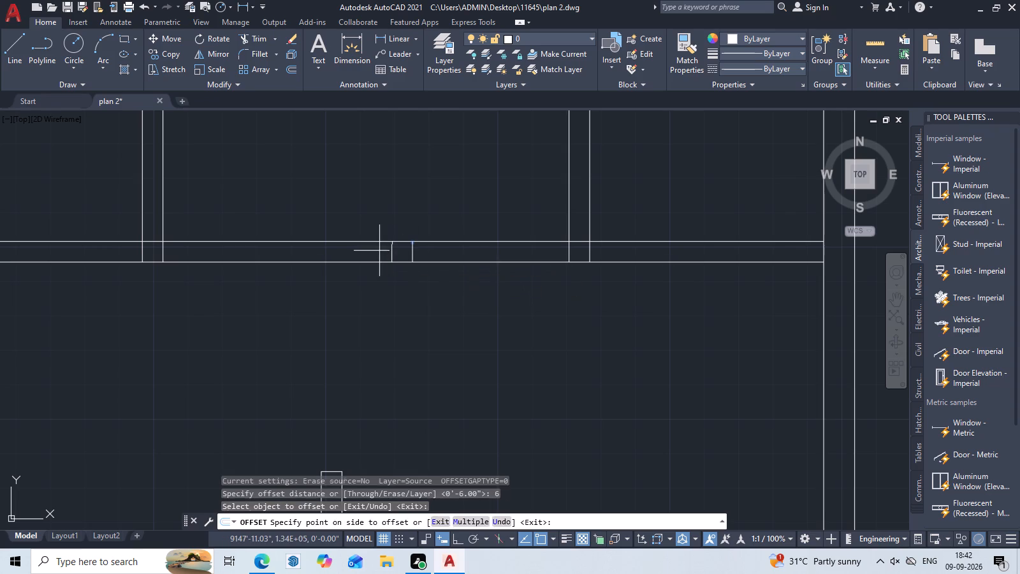
{"action": "key", "text": "Escape"}
Draw a 6" by 6" projection below the horizontal partition, starting at the bottom end of the left cross line.
{"action": "type", "text": "L"}
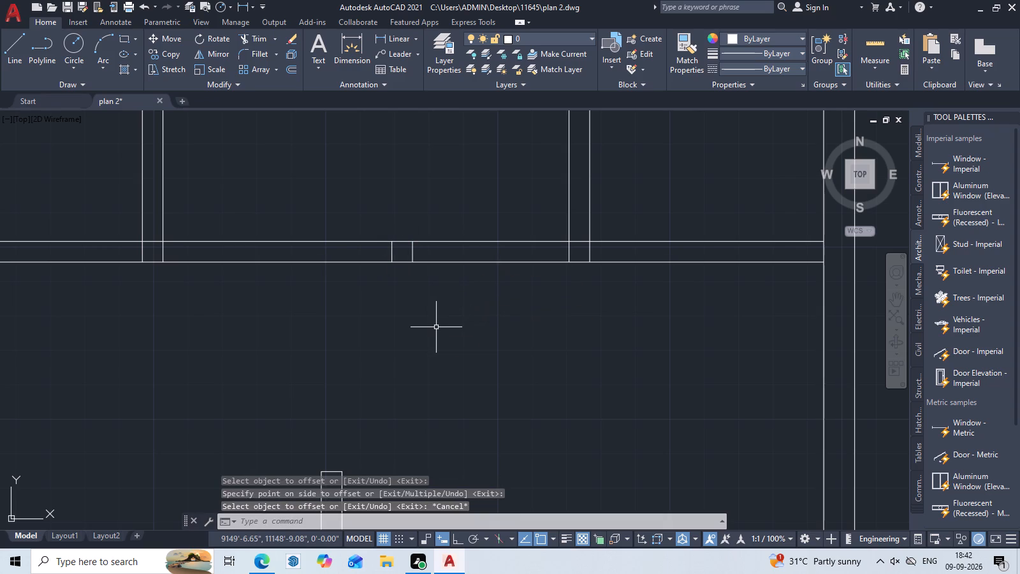
{"action": "key", "text": "space"}
{"action": "left_click", "coordinate": [394, 263]}
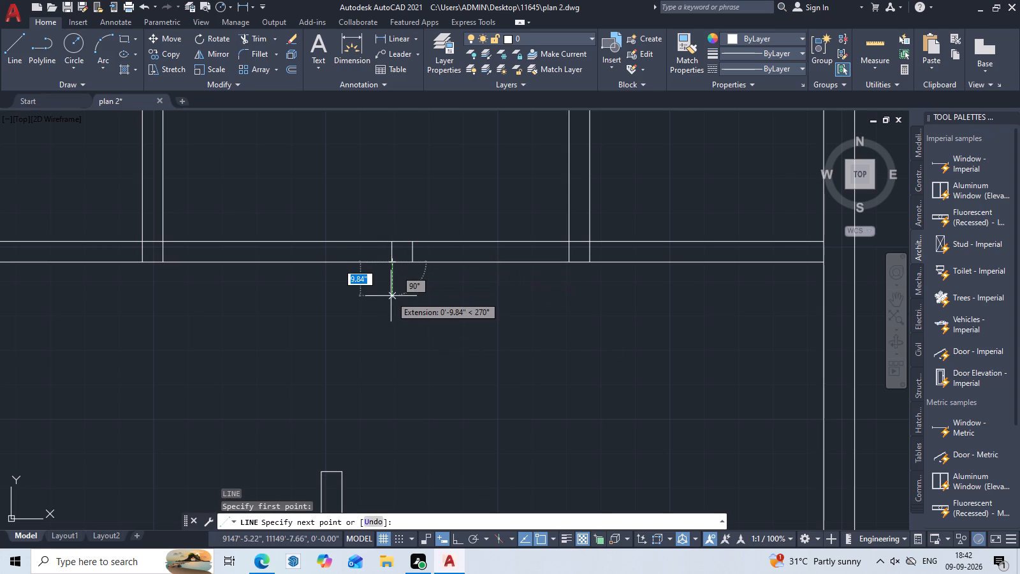
{"action": "type", "text": "6"}
{"action": "key", "text": "space"}
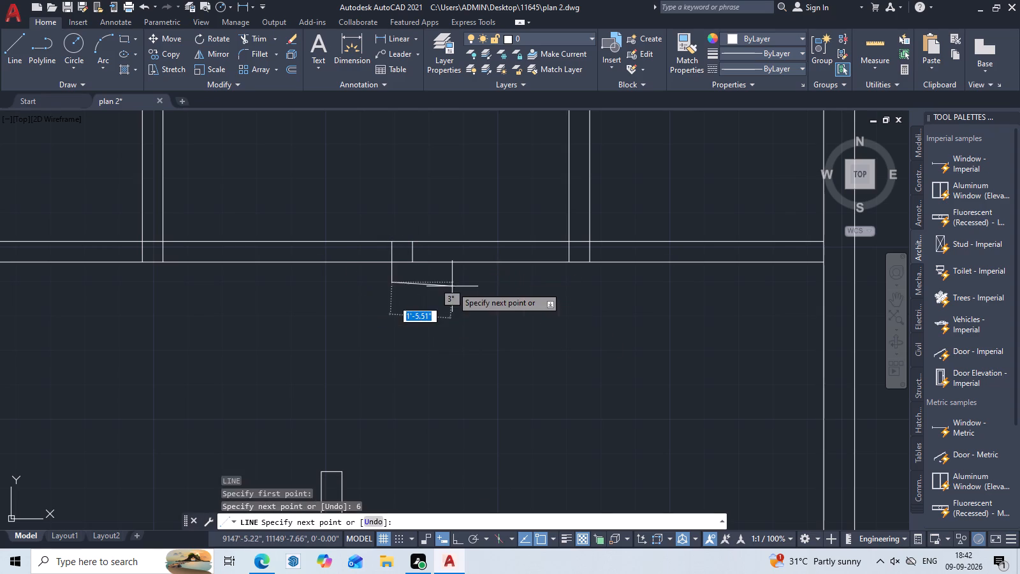
{"action": "type", "text": "6"}
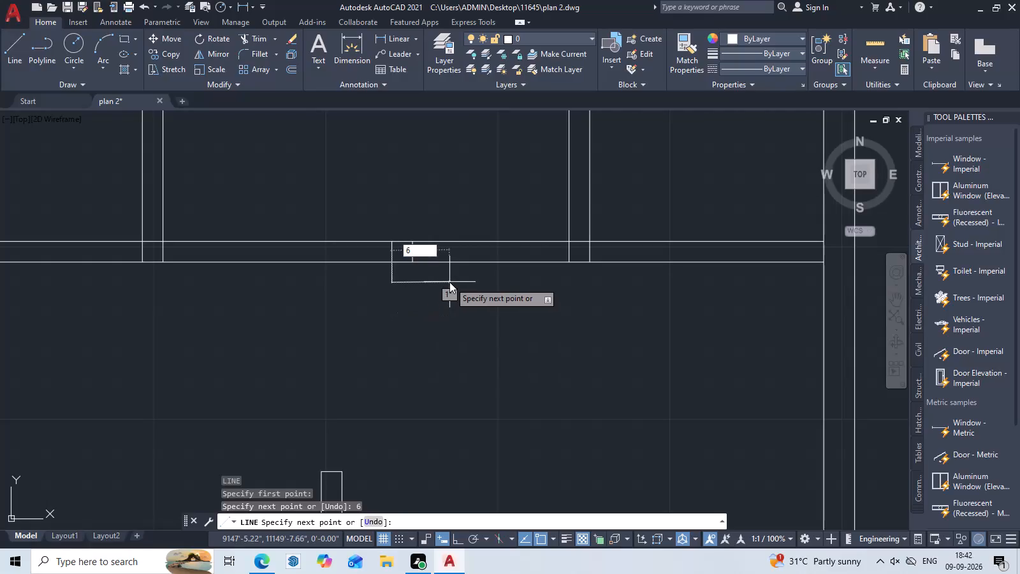
{"action": "key", "text": "space"}
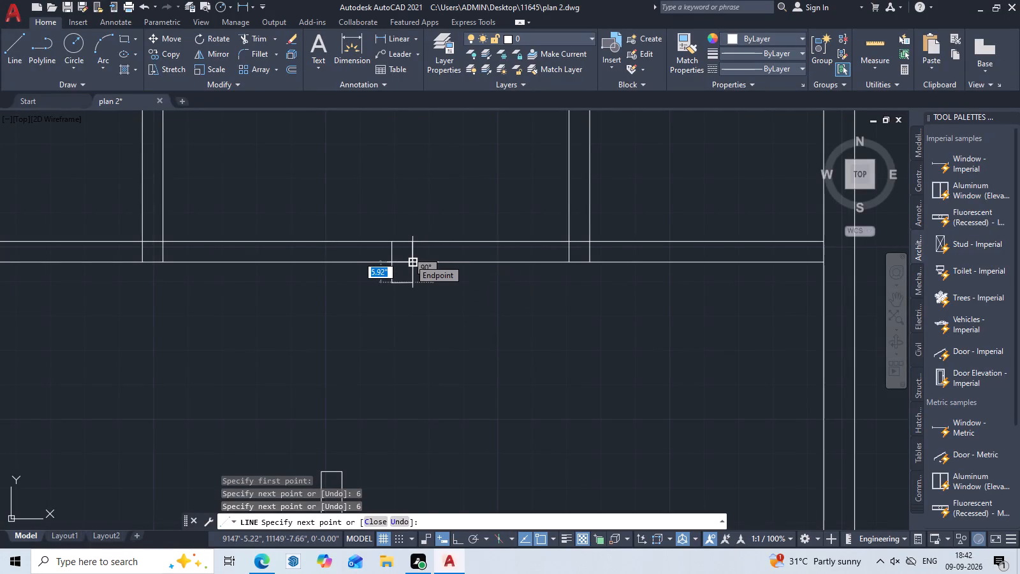
{"action": "type", "text": "6"}
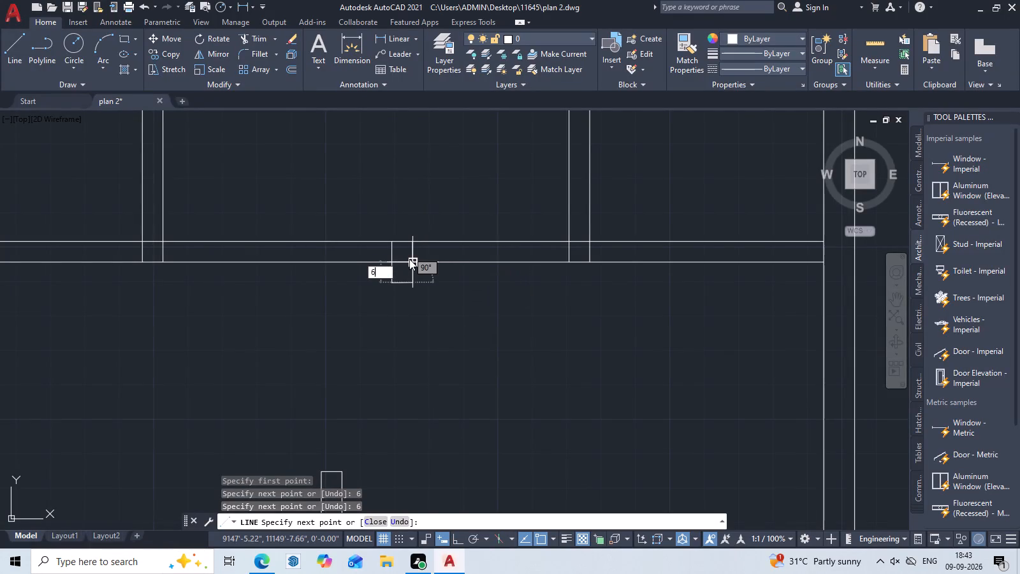
{"action": "key", "text": "space"}
{"action": "key", "text": "Escape"}
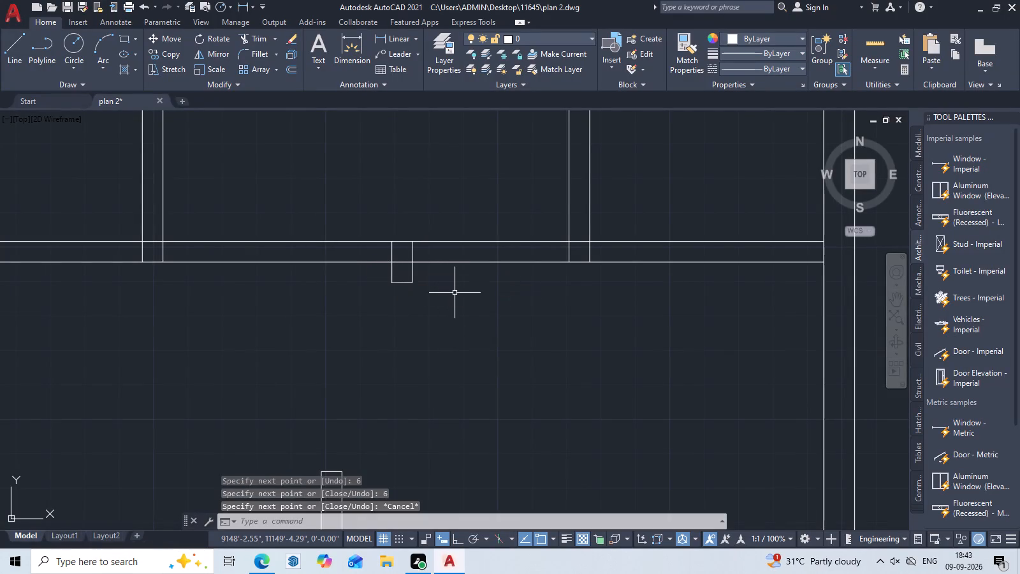
Trim the right cross line inside the wall and the partition's bottom line between the projection's sides.
{"action": "type", "text": "TR"}
{"action": "key", "text": "space"}
{"action": "scroll", "coordinate": [414, 268], "scroll_direction": "up", "scroll_amount": 2}
{"action": "left_click", "coordinate": [421, 216]}
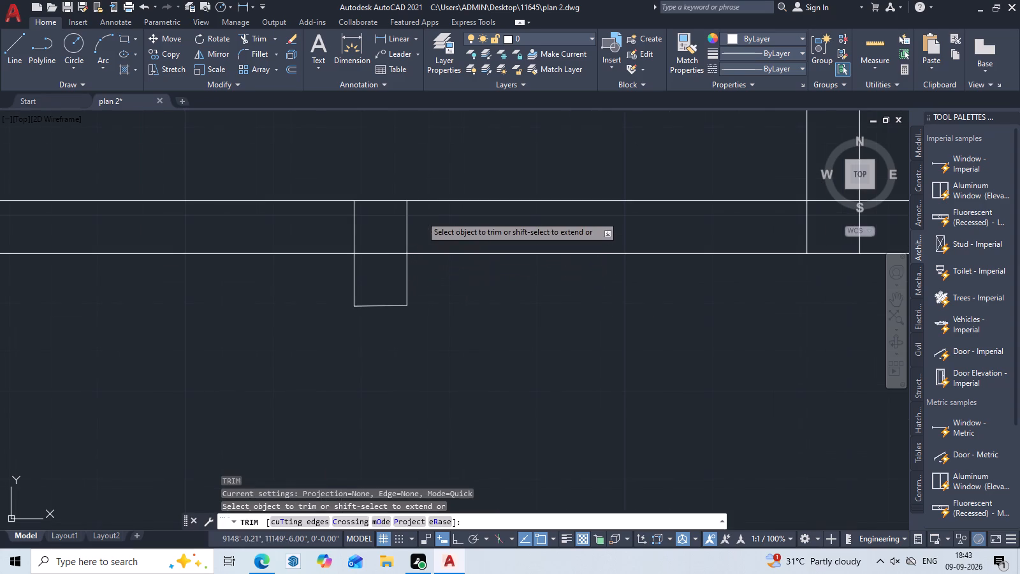
{"action": "left_click_drag", "start_coordinate": [411, 222], "coordinate": [383, 259]}
{"action": "left_click_drag", "start_coordinate": [379, 269], "coordinate": [382, 261]}
{"action": "left_click_drag", "start_coordinate": [383, 256], "coordinate": [386, 241]}
{"action": "left_click_drag", "start_coordinate": [386, 240], "coordinate": [451, 230]}
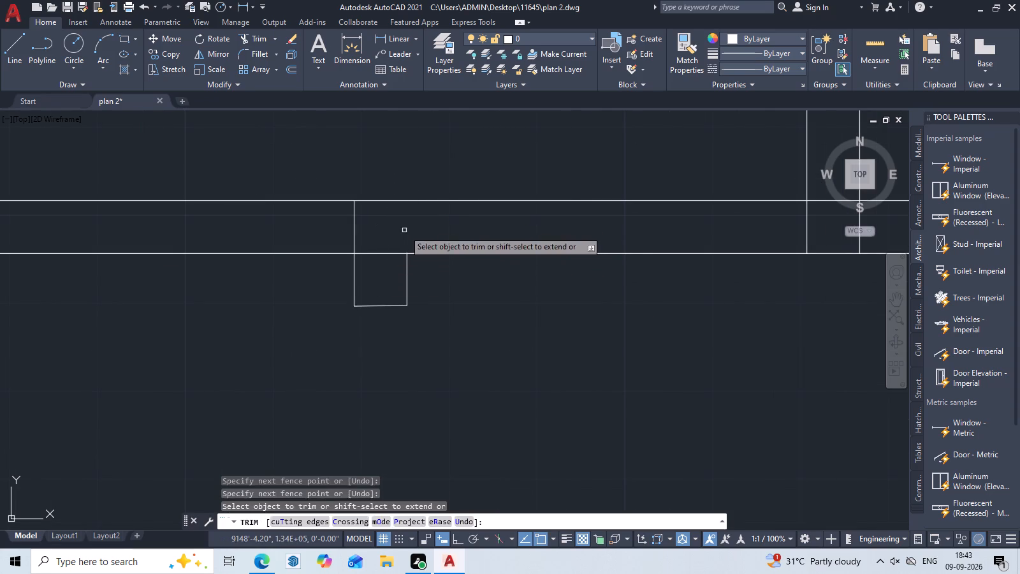
{"action": "left_click_drag", "start_coordinate": [395, 230], "coordinate": [383, 269]}
{"action": "key", "text": "Escape"}
Trim away the horizontal partition's two lines between the left small room's vertical partition and the 6" projection.
{"action": "scroll", "coordinate": [402, 260], "scroll_direction": "down", "scroll_amount": 1}
{"action": "middle_click_drag", "start_coordinate": [495, 342], "coordinate": [624, 385]}
{"action": "left_click_drag", "start_coordinate": [368, 224], "coordinate": [319, 337]}
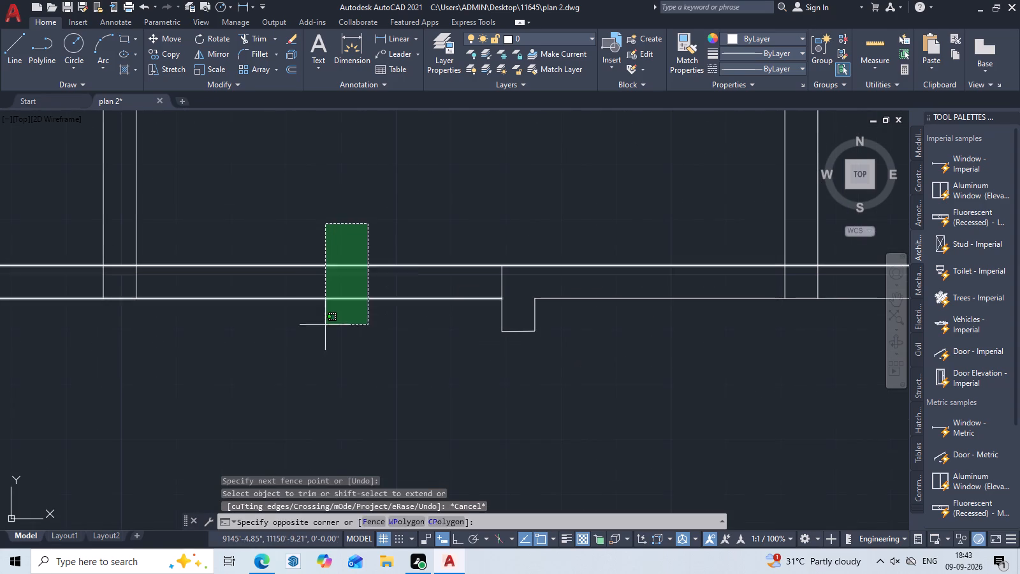
{"action": "left_click_drag", "start_coordinate": [319, 337], "coordinate": [291, 406]}
{"action": "key", "text": "Escape"}
{"action": "type", "text": "TR"}
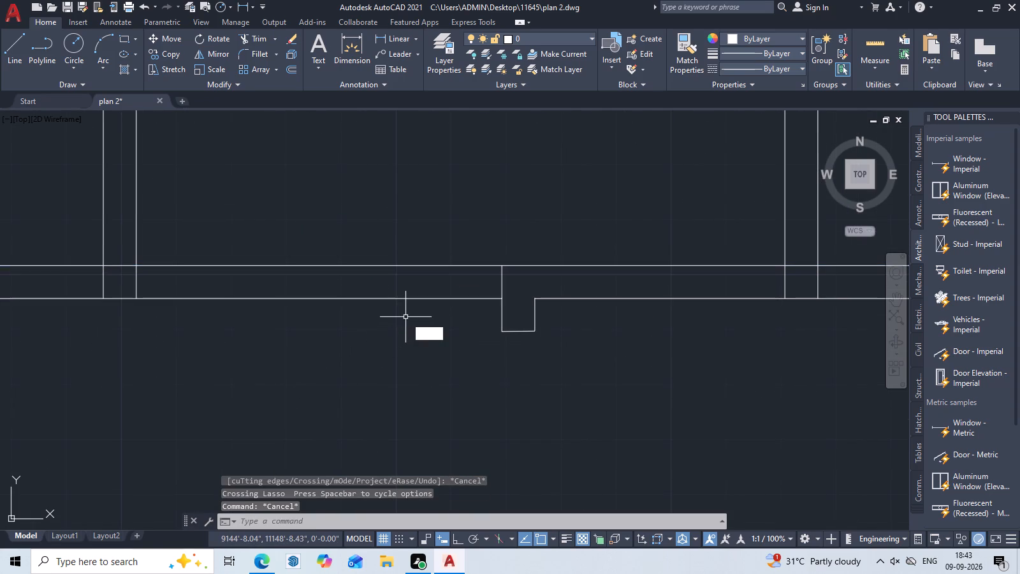
{"action": "key", "text": "space"}
{"action": "left_click_drag", "start_coordinate": [404, 260], "coordinate": [308, 357]}
{"action": "scroll", "coordinate": [324, 351], "scroll_direction": "down", "scroll_amount": 5}
{"action": "middle_click_drag", "start_coordinate": [358, 381], "coordinate": [418, 348]}
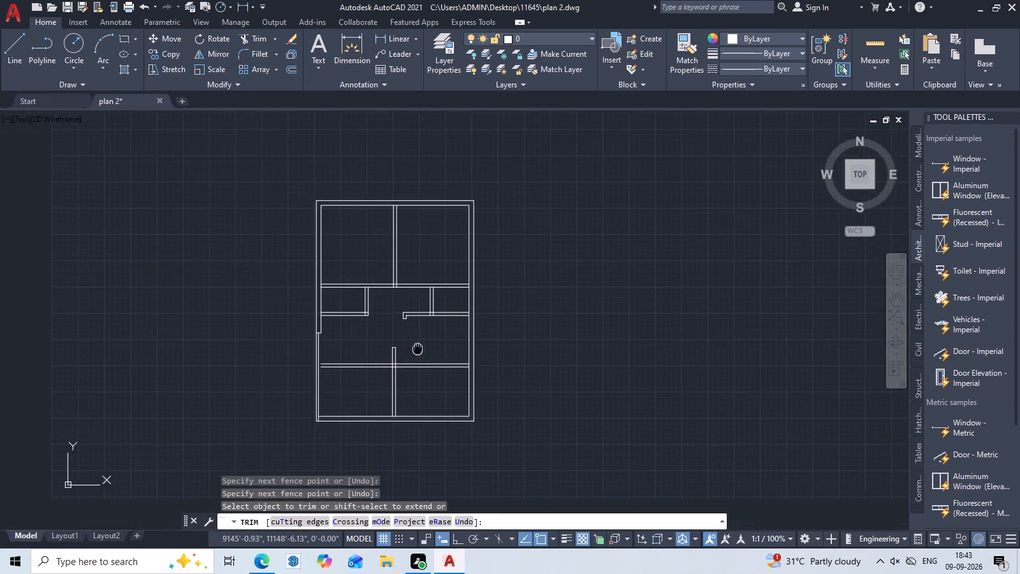
Trim the overlapping lines where the right-hand vertical partition meets the horizontal partition below the small rooms.
{"action": "scroll", "coordinate": [421, 343], "scroll_direction": "up", "scroll_amount": 2}
{"action": "middle_click_drag", "start_coordinate": [425, 337], "coordinate": [423, 401]}
{"action": "scroll", "coordinate": [448, 326], "scroll_direction": "up", "scroll_amount": 5}
{"action": "left_click_drag", "start_coordinate": [474, 351], "coordinate": [469, 408]}
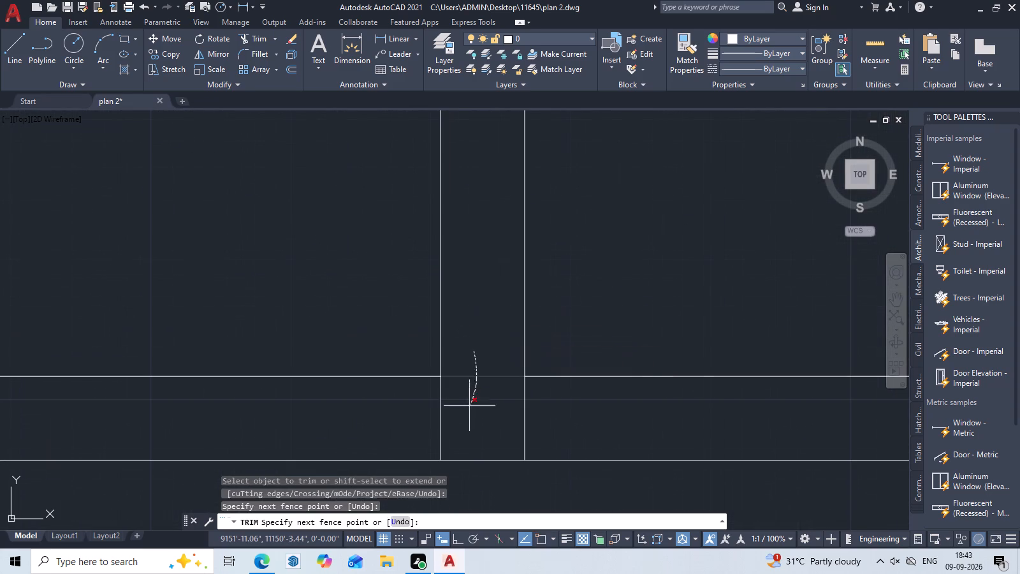
{"action": "left_click_drag", "start_coordinate": [469, 408], "coordinate": [393, 439]}
{"action": "left_click_drag", "start_coordinate": [470, 410], "coordinate": [638, 422]}
{"action": "left_click_drag", "start_coordinate": [644, 420], "coordinate": [652, 418]}
{"action": "scroll", "coordinate": [655, 415], "scroll_direction": "down", "scroll_amount": 5}
{"action": "key", "text": "Escape"}
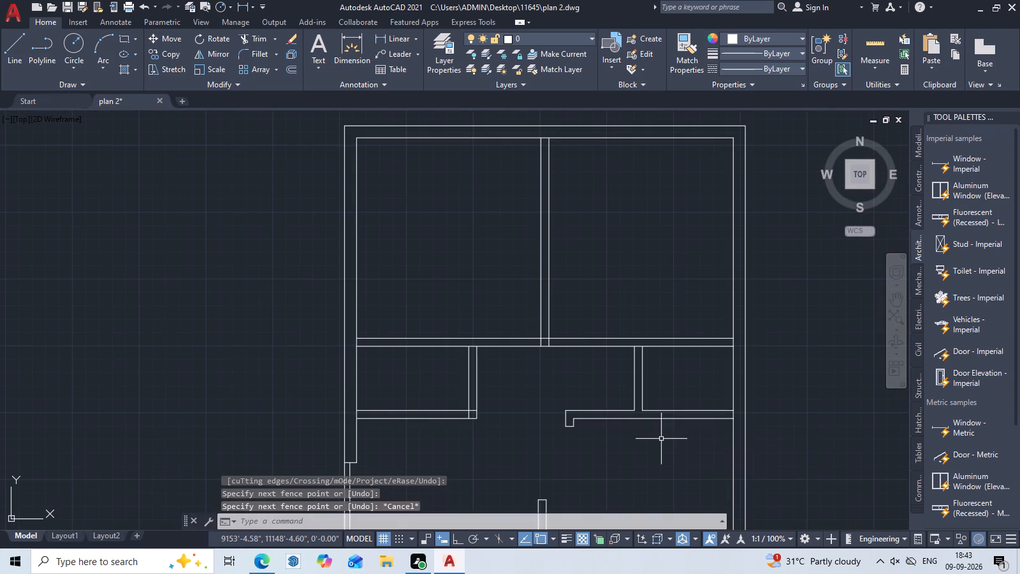
Trim the overlapping line ends at the bottom corner where the left small room's vertical and horizontal partitions meet.
{"action": "middle_click_drag", "start_coordinate": [604, 480], "coordinate": [600, 335]}
{"action": "scroll", "coordinate": [422, 300], "scroll_direction": "up", "scroll_amount": 1}
{"action": "middle_click_drag", "start_coordinate": [481, 280], "coordinate": [436, 399]}
{"action": "scroll", "coordinate": [448, 363], "scroll_direction": "up", "scroll_amount": 5}
{"action": "middle_click_drag", "start_coordinate": [446, 375], "coordinate": [496, 212]}
{"action": "key", "text": "space"}
{"action": "left_click_drag", "start_coordinate": [505, 209], "coordinate": [397, 328]}
{"action": "scroll", "coordinate": [452, 307], "scroll_direction": "down", "scroll_amount": 3}
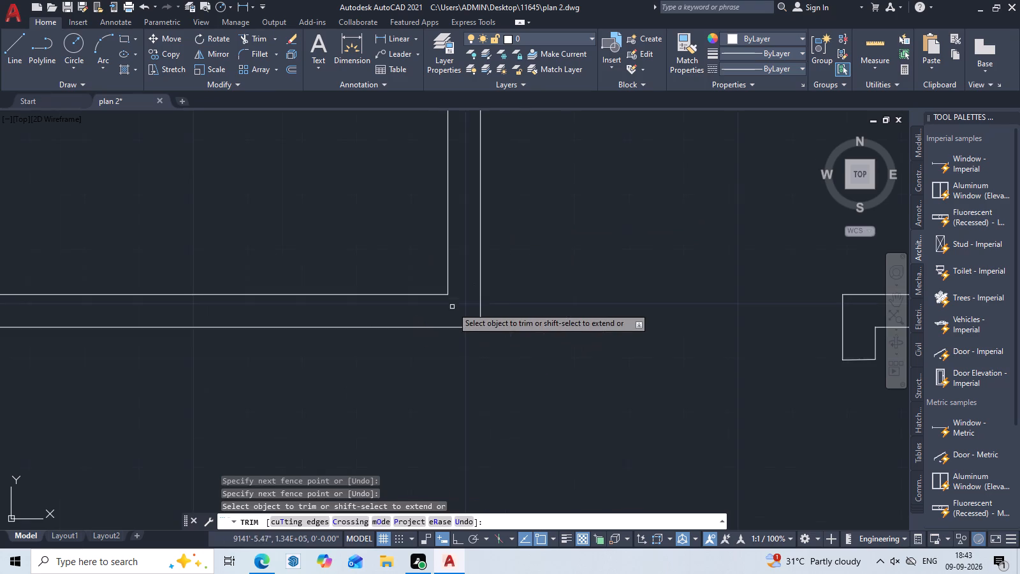
{"action": "scroll", "coordinate": [452, 307], "scroll_direction": "down", "scroll_amount": 3}
{"action": "scroll", "coordinate": [509, 323], "scroll_direction": "down", "scroll_amount": 2}
{"action": "middle_click_drag", "start_coordinate": [542, 362], "coordinate": [463, 267]}
{"action": "scroll", "coordinate": [451, 266], "scroll_direction": "up", "scroll_amount": 2}
{"action": "middle_click_drag", "start_coordinate": [451, 265], "coordinate": [458, 351]}
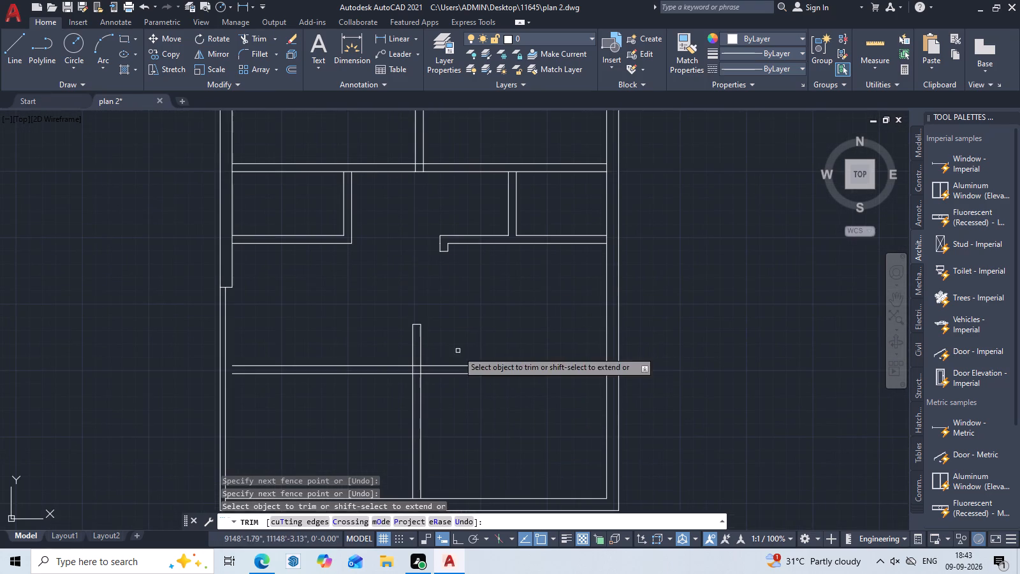
{"action": "key", "text": "Escape"}
Trim off the lower horizontal partition west of the central stub wall and the stub wall's lines south of that partition.
{"action": "middle_click_drag", "start_coordinate": [478, 408], "coordinate": [482, 356]}
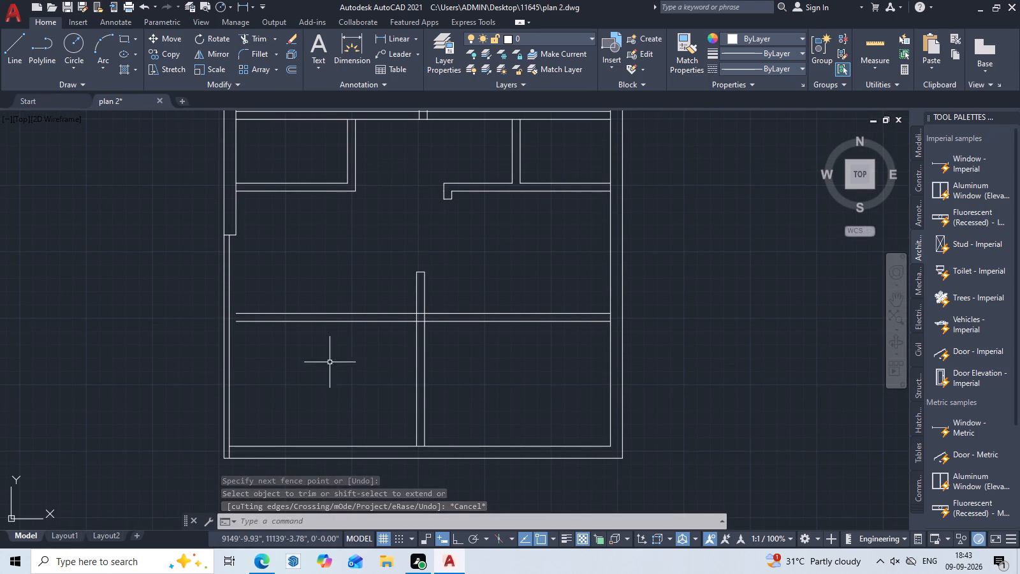
{"action": "type", "text": "TR"}
{"action": "key", "text": "space"}
{"action": "left_click_drag", "start_coordinate": [353, 280], "coordinate": [353, 377]}
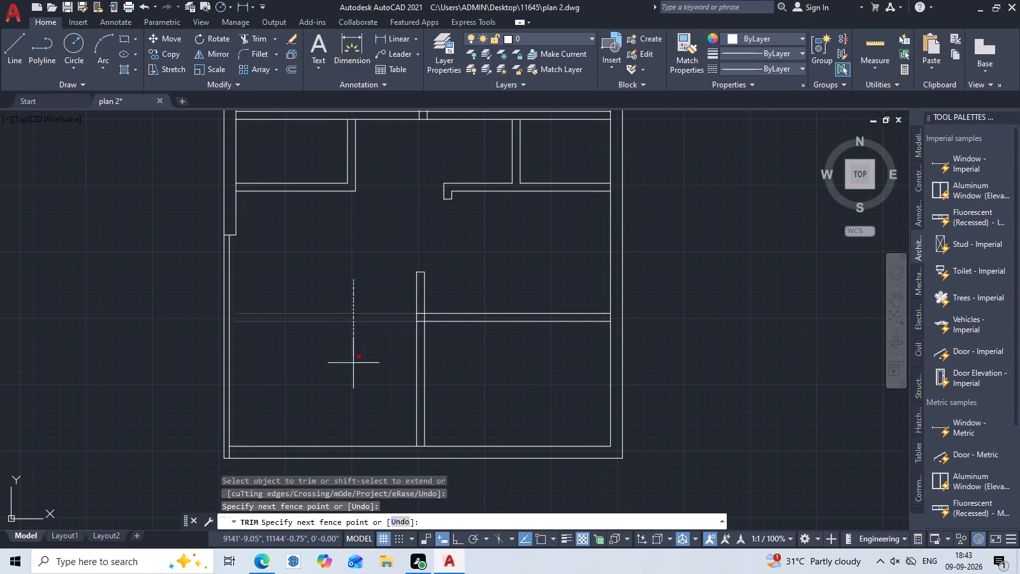
{"action": "left_click_drag", "start_coordinate": [353, 377], "coordinate": [353, 379]}
{"action": "left_click_drag", "start_coordinate": [509, 364], "coordinate": [328, 372]}
{"action": "key", "text": "Escape"}
{"action": "scroll", "coordinate": [462, 392], "scroll_direction": "down", "scroll_amount": 1}
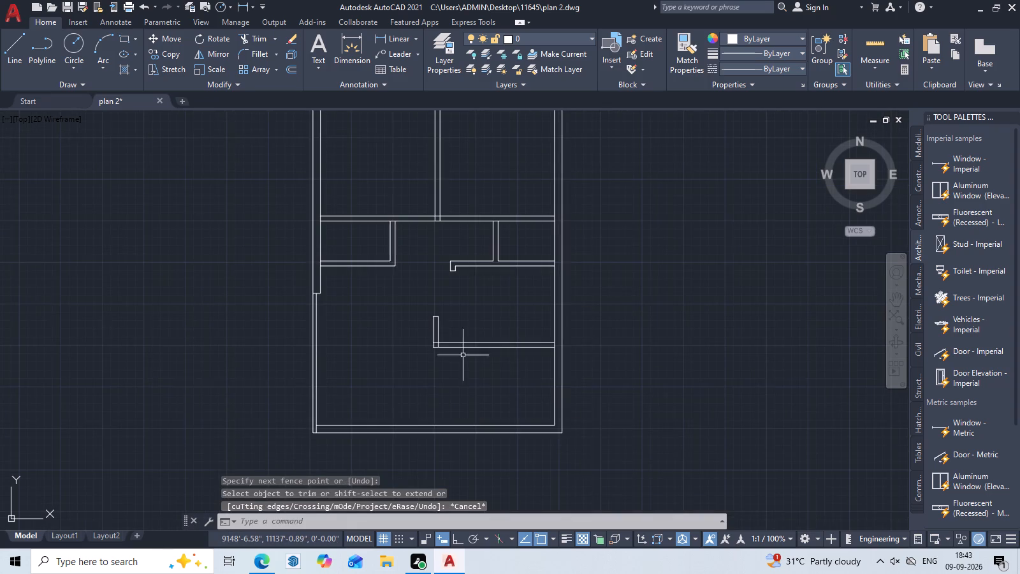
Trim the overlapping line ends inside the corner between the short central wall and the lower horizontal partition.
{"action": "scroll", "coordinate": [453, 342], "scroll_direction": "up", "scroll_amount": 4}
{"action": "middle_click_drag", "start_coordinate": [451, 334], "coordinate": [506, 259]}
{"action": "type", "text": "TR"}
{"action": "key", "text": "space"}
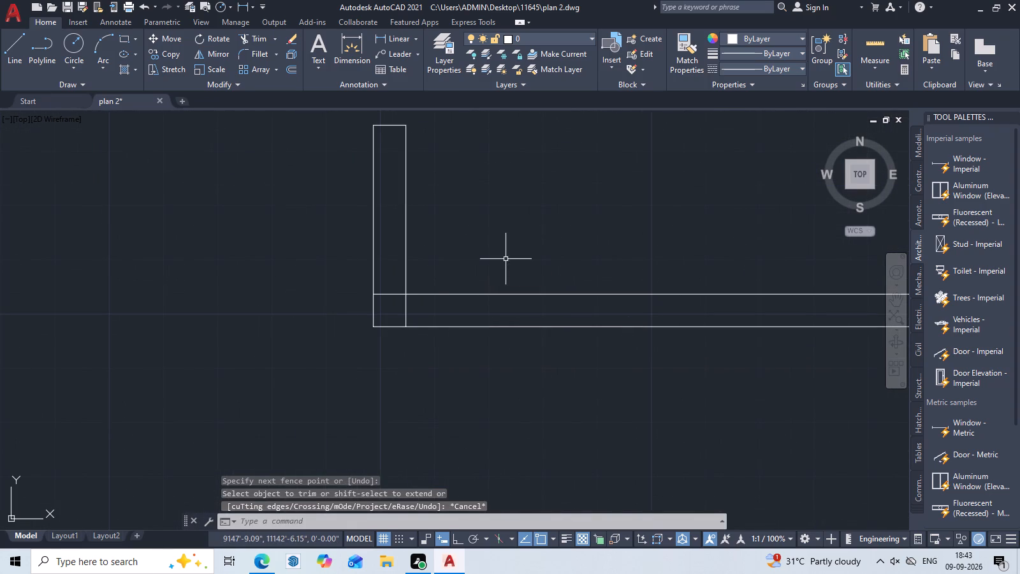
{"action": "scroll", "coordinate": [435, 302], "scroll_direction": "up", "scroll_amount": 3}
{"action": "left_click_drag", "start_coordinate": [425, 311], "coordinate": [277, 261]}
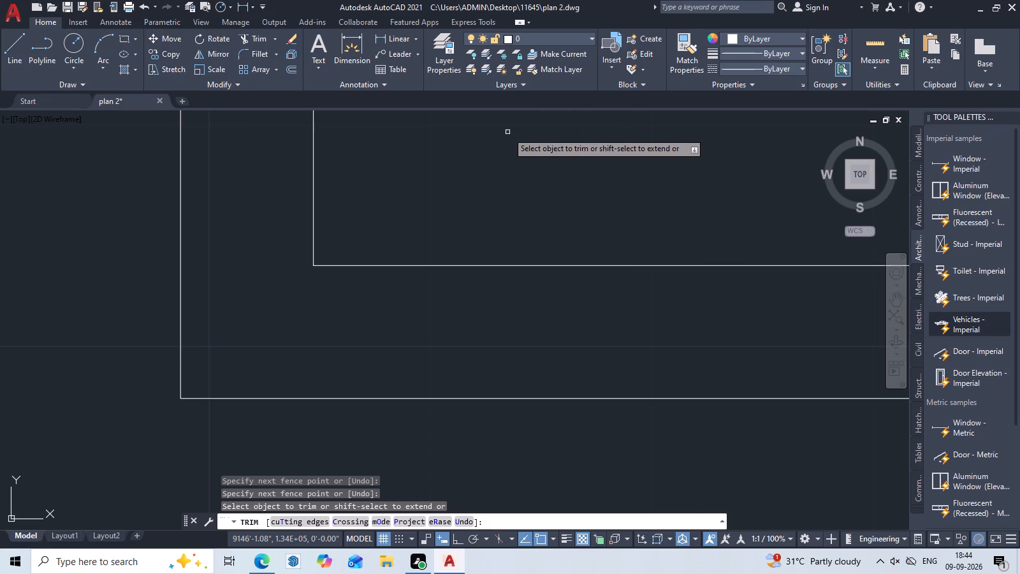
{"action": "scroll", "coordinate": [481, 146], "scroll_direction": "down", "scroll_amount": 2}
{"action": "middle_click", "coordinate": [488, 151]}
{"action": "scroll", "coordinate": [488, 151], "scroll_direction": "down", "scroll_amount": 5}
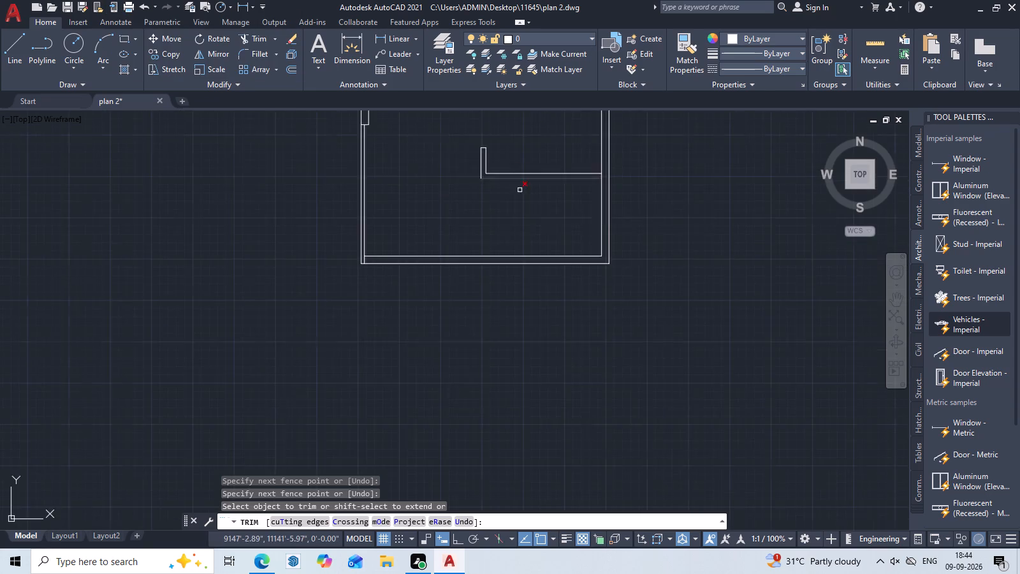
{"action": "middle_click_drag", "start_coordinate": [520, 216], "coordinate": [518, 292]}
{"action": "key", "text": "Escape"}
Quick-measure the clear distances in the open area and the bay between the lower partitions and the outer walls.
{"action": "middle_click_drag", "start_coordinate": [428, 229], "coordinate": [516, 309]}
{"action": "scroll", "coordinate": [516, 305], "scroll_direction": "up", "scroll_amount": 2}
{"action": "middle_click_drag", "start_coordinate": [516, 305], "coordinate": [377, 344]}
{"action": "scroll", "coordinate": [568, 339], "scroll_direction": "down", "scroll_amount": 2}
{"action": "left_click", "coordinate": [883, 41]}
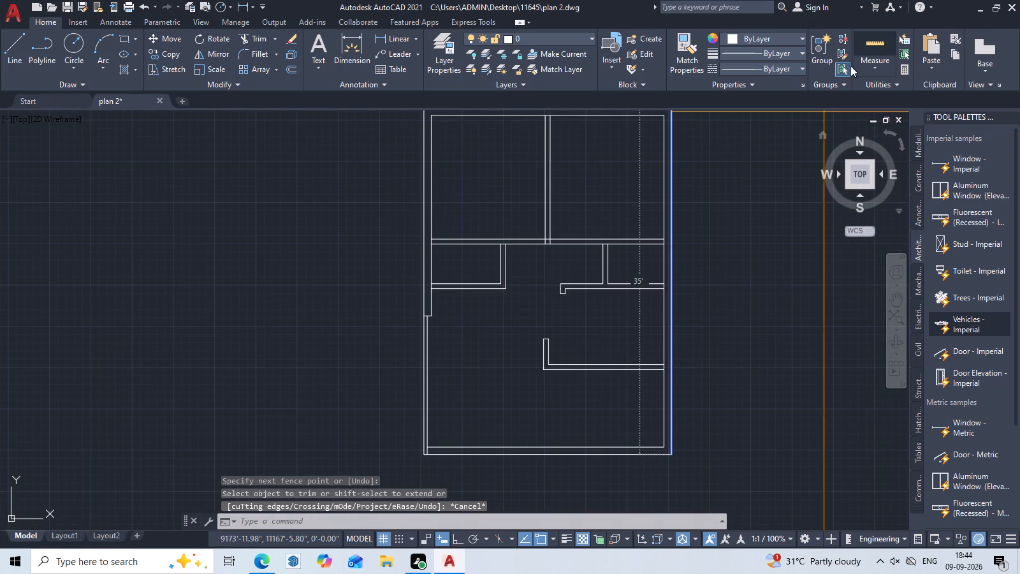
{"action": "scroll", "coordinate": [639, 316], "scroll_direction": "up", "scroll_amount": 2}
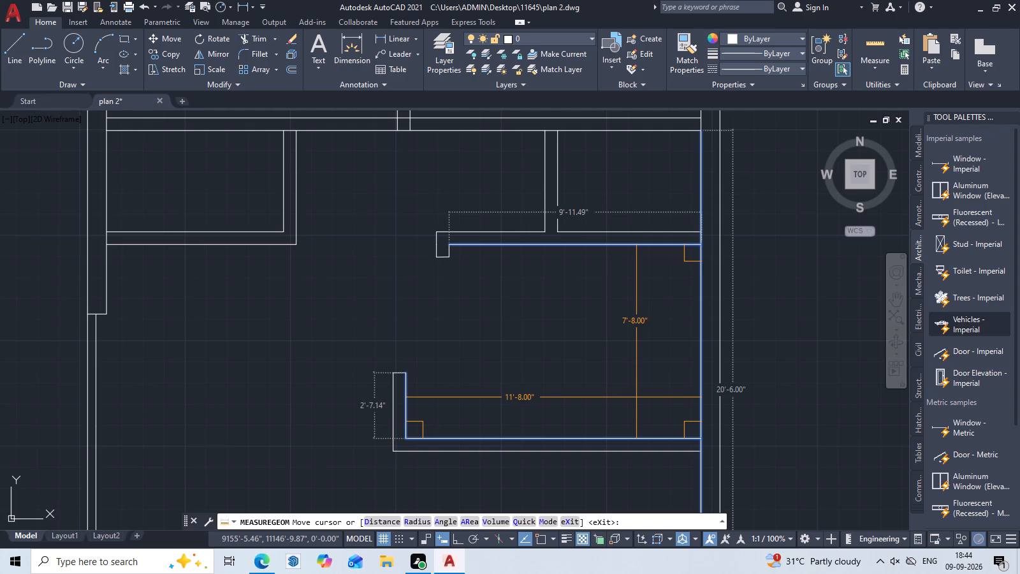
{"action": "key", "text": "Escape"}
{"action": "middle_click_drag", "start_coordinate": [551, 396], "coordinate": [630, 359]}
{"action": "scroll", "coordinate": [644, 335], "scroll_direction": "down", "scroll_amount": 2}
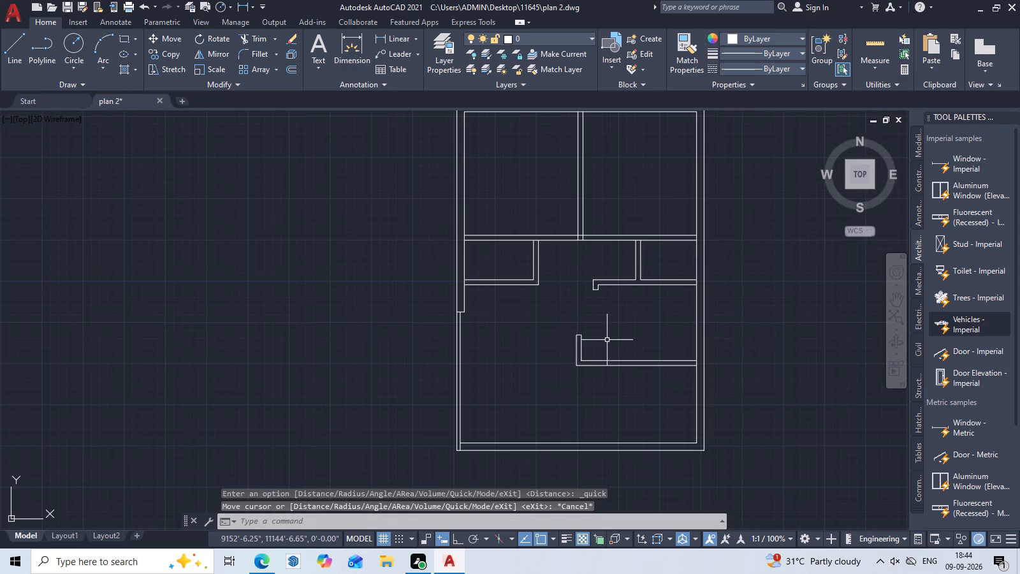
{"action": "middle_click_drag", "start_coordinate": [607, 340], "coordinate": [696, 342]}
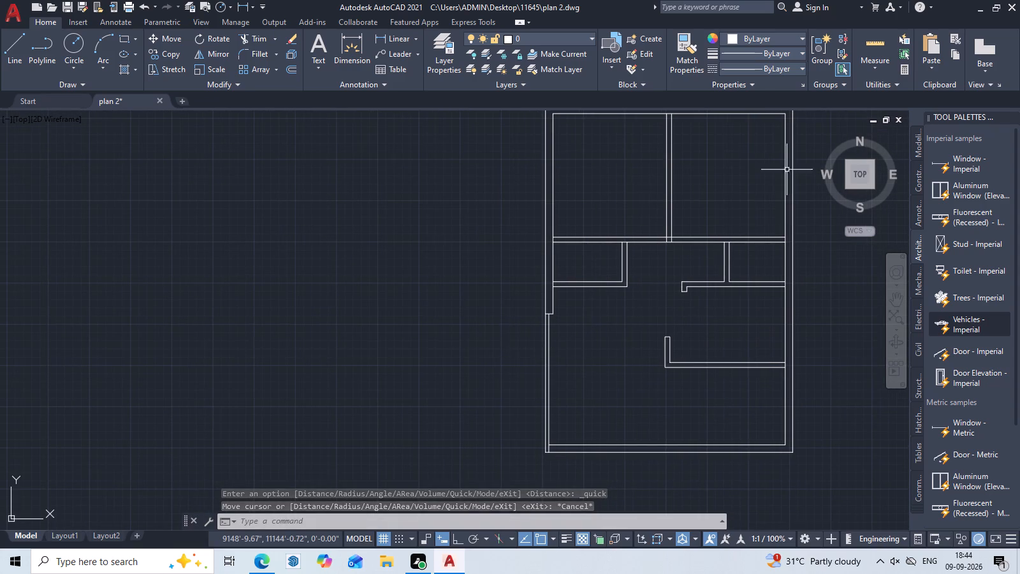
{"action": "left_click", "coordinate": [878, 51]}
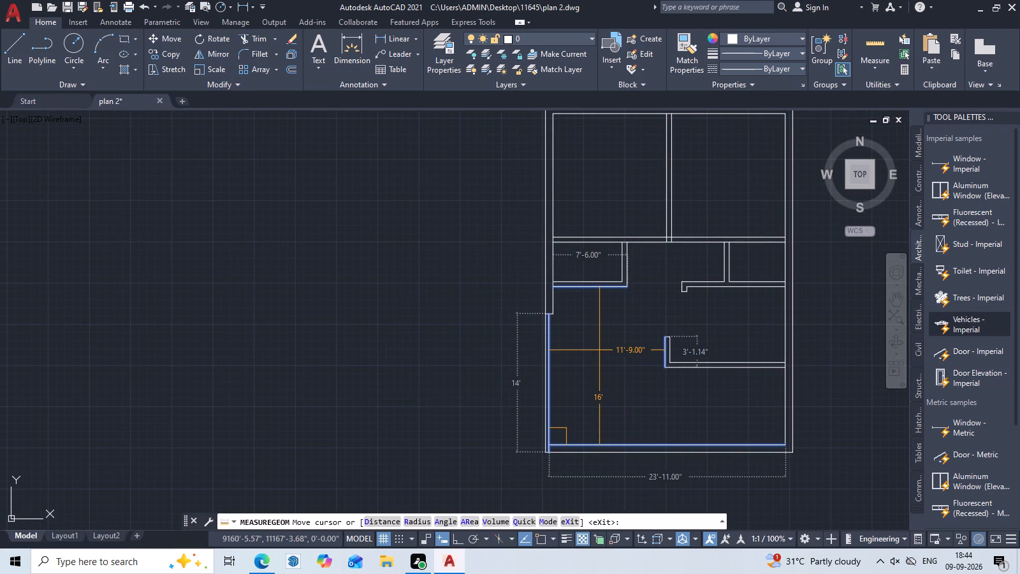
{"action": "scroll", "coordinate": [590, 355], "scroll_direction": "up", "scroll_amount": 3}
{"action": "scroll", "coordinate": [590, 355], "scroll_direction": "down", "scroll_amount": 3}
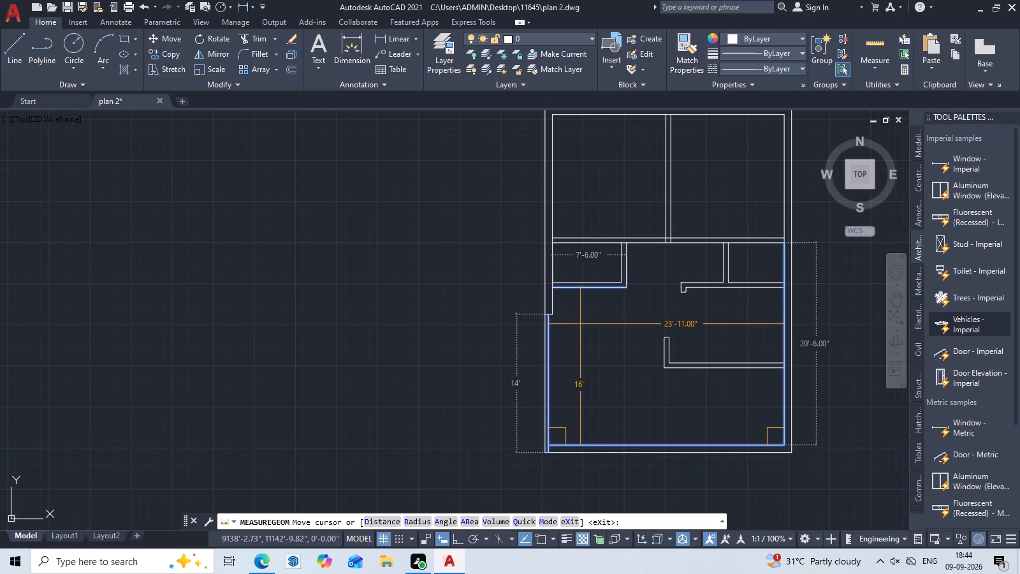
{"action": "key", "text": "Escape"}
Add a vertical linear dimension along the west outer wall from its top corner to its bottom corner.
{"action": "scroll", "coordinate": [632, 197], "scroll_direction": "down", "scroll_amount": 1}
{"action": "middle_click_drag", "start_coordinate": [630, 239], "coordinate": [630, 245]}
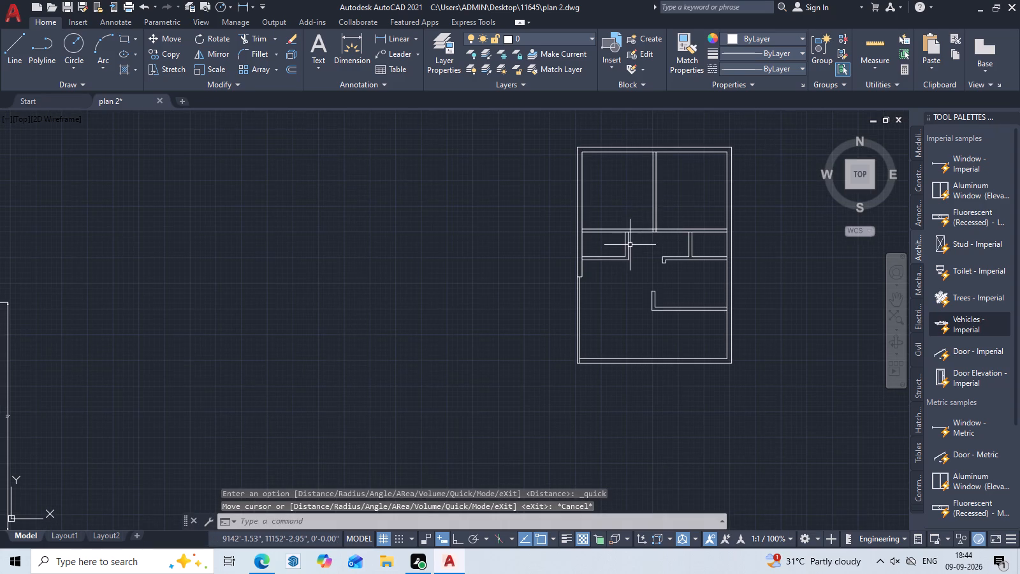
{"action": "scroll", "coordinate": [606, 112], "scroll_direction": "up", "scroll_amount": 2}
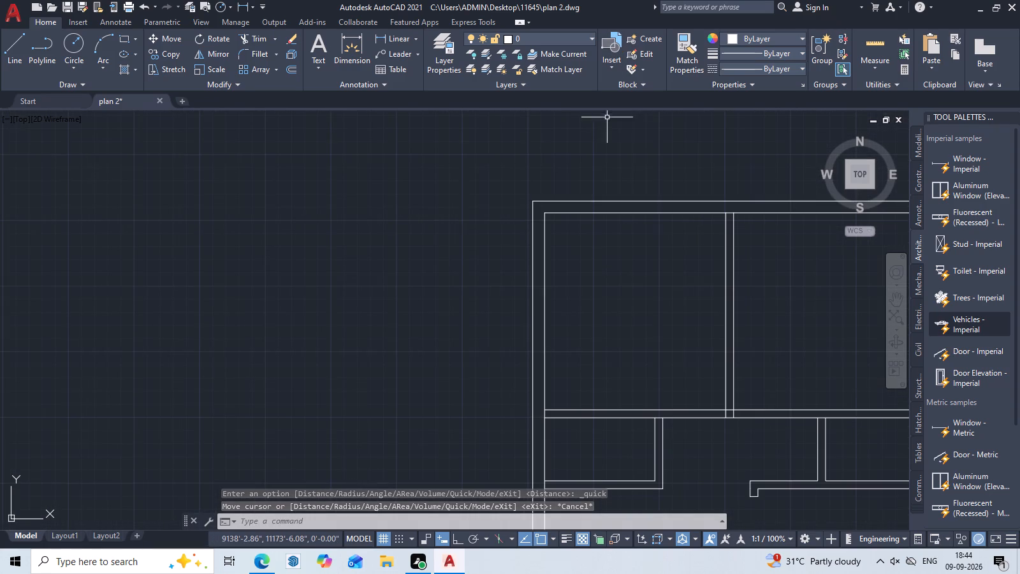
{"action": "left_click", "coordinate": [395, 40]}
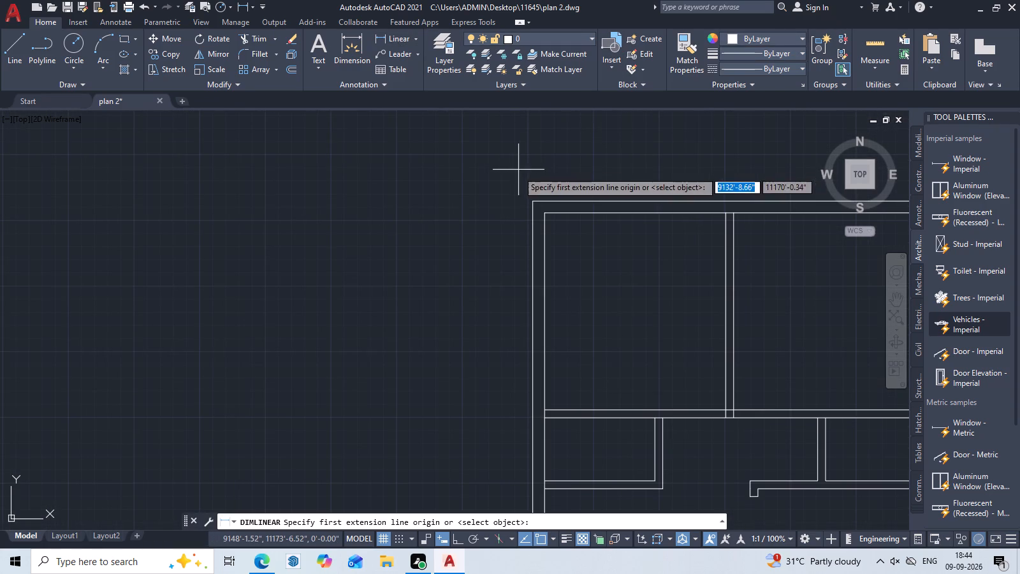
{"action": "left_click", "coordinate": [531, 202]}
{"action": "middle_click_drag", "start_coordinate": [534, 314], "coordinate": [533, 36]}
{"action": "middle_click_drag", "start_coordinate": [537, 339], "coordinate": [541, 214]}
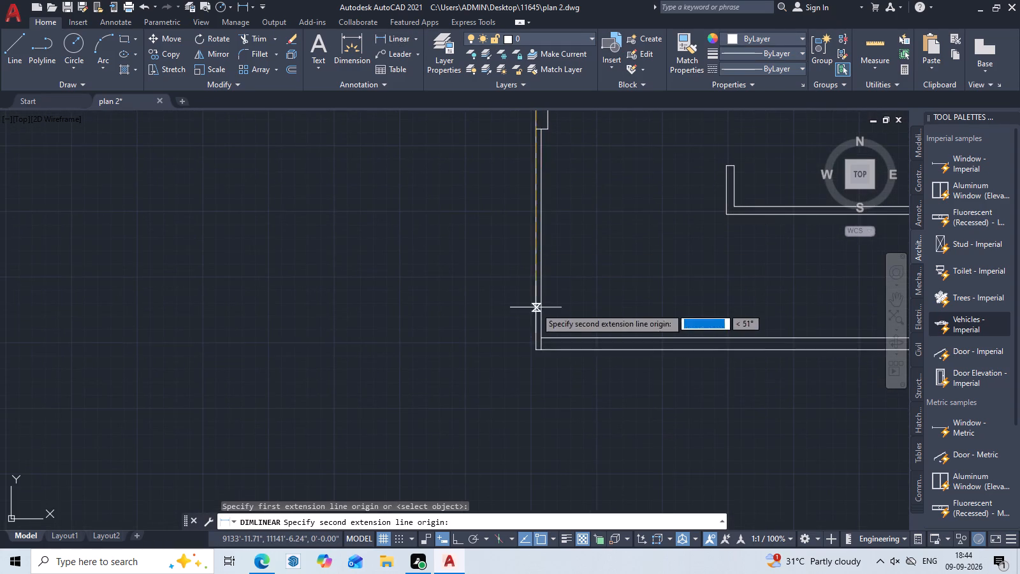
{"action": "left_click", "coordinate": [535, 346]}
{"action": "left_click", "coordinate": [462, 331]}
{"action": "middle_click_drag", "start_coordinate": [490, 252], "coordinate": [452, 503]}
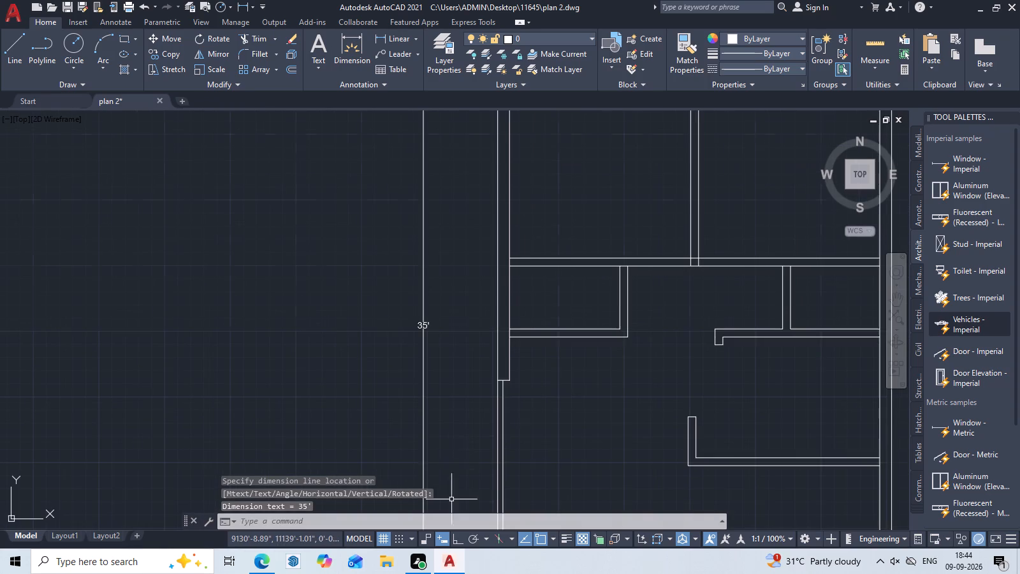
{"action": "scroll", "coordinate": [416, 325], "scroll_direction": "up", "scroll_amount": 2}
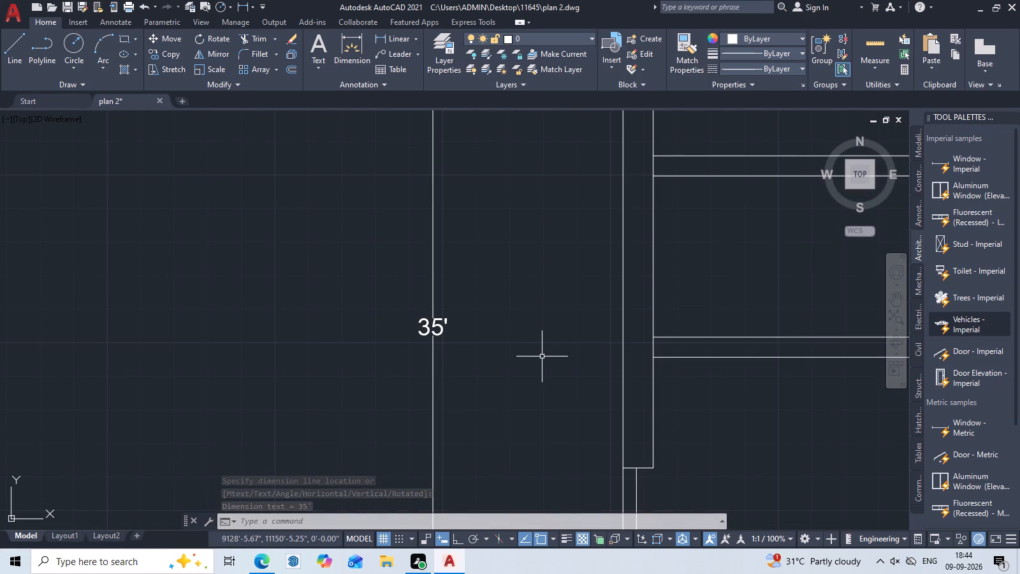
Quick-measure the upper-left room and the open area below the small rooms.
{"action": "scroll", "coordinate": [542, 357], "scroll_direction": "down", "scroll_amount": 3}
{"action": "middle_click_drag", "start_coordinate": [630, 368], "coordinate": [520, 370]}
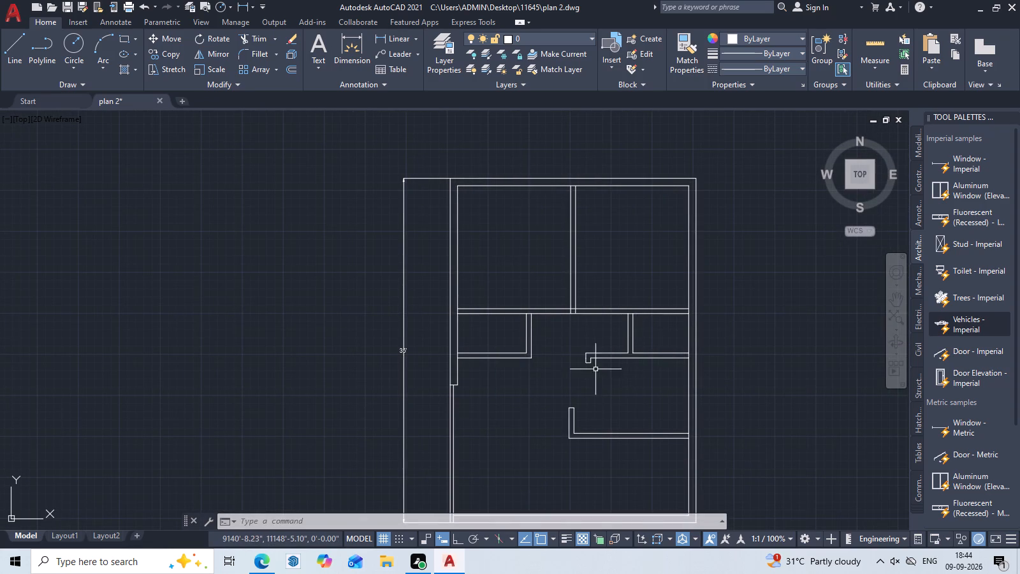
{"action": "left_click", "coordinate": [874, 45]}
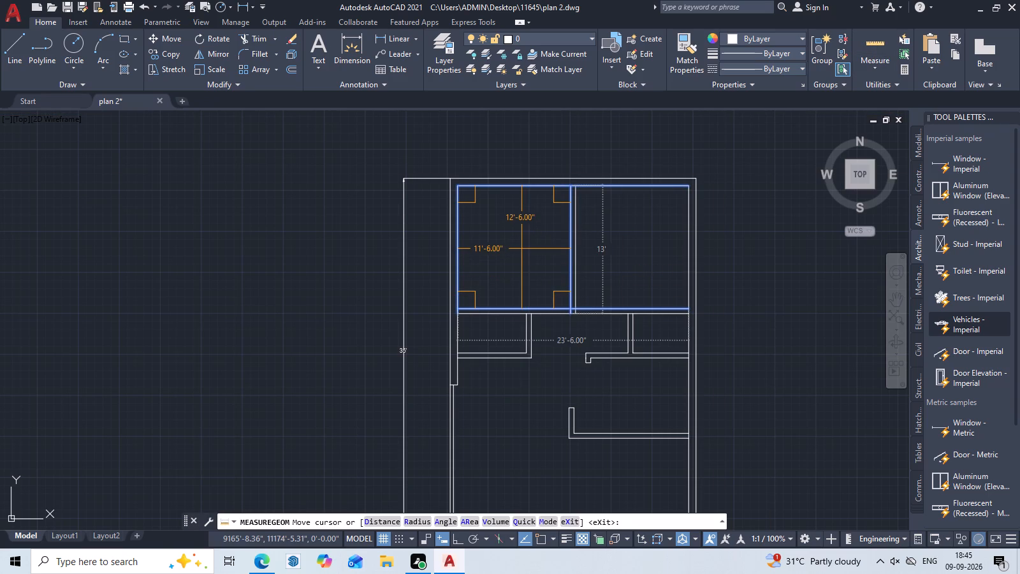
{"action": "scroll", "coordinate": [523, 261], "scroll_direction": "down", "scroll_amount": 1}
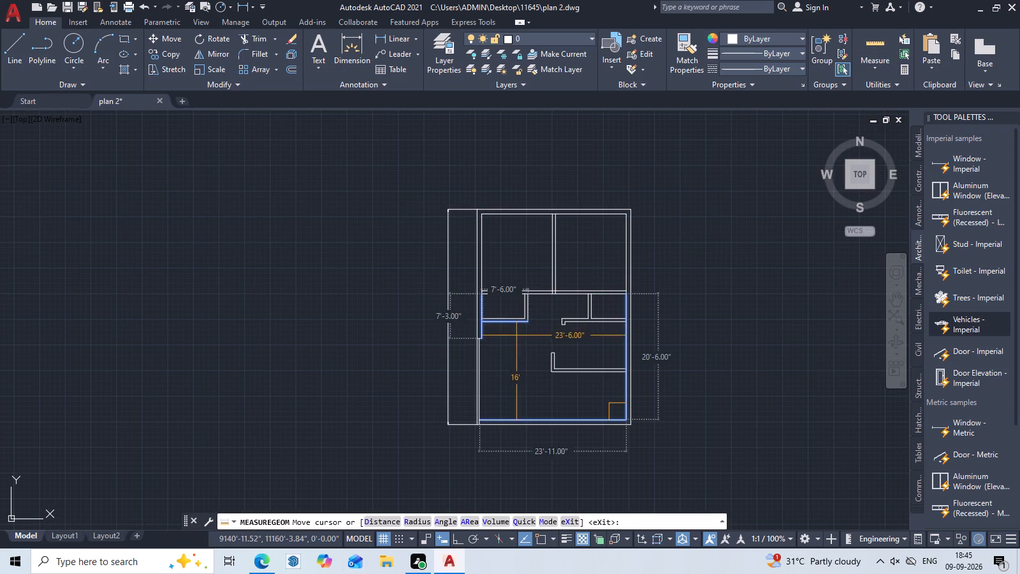
{"action": "scroll", "coordinate": [505, 346], "scroll_direction": "up", "scroll_amount": 2}
{"action": "key", "text": "Escape"}
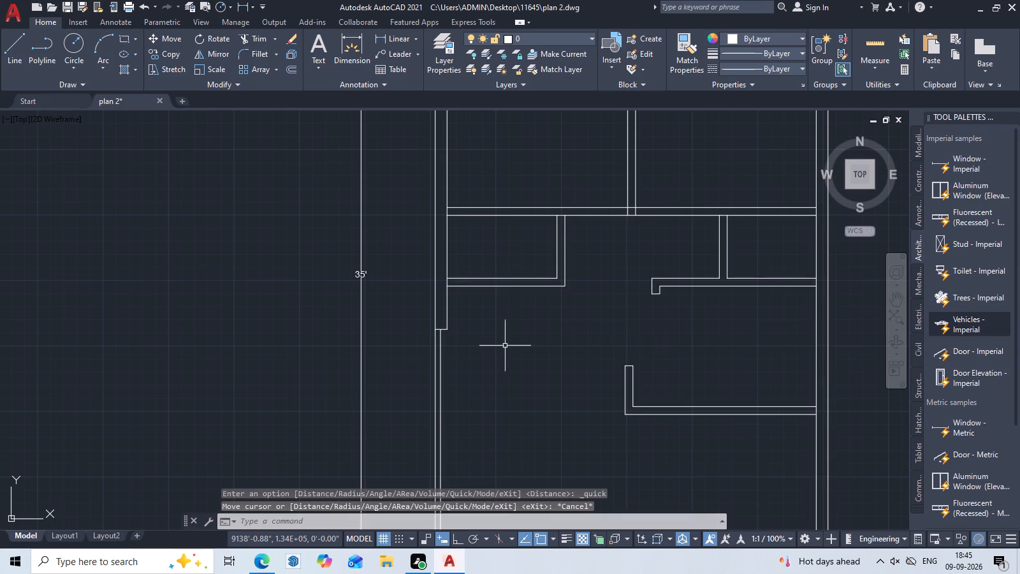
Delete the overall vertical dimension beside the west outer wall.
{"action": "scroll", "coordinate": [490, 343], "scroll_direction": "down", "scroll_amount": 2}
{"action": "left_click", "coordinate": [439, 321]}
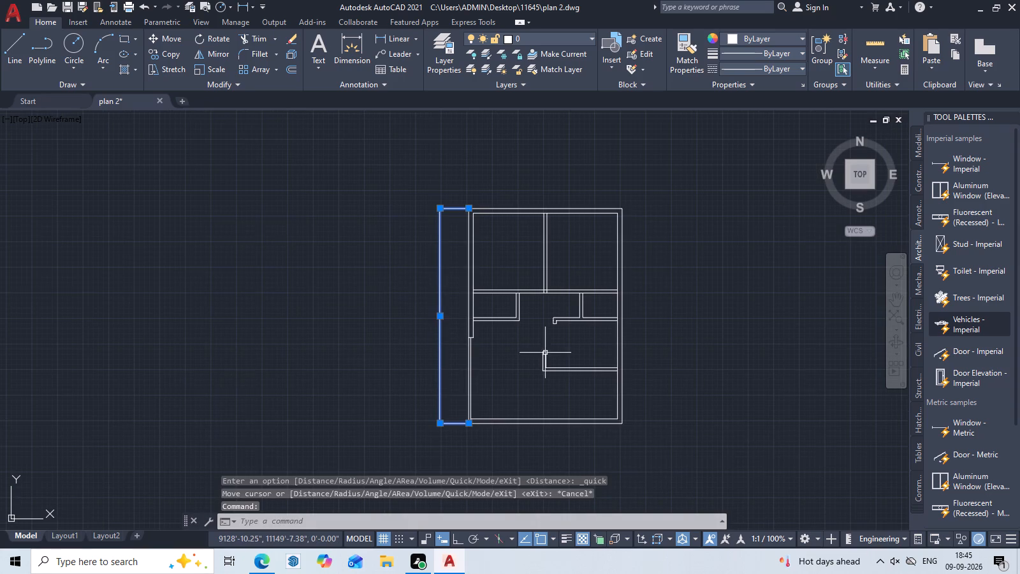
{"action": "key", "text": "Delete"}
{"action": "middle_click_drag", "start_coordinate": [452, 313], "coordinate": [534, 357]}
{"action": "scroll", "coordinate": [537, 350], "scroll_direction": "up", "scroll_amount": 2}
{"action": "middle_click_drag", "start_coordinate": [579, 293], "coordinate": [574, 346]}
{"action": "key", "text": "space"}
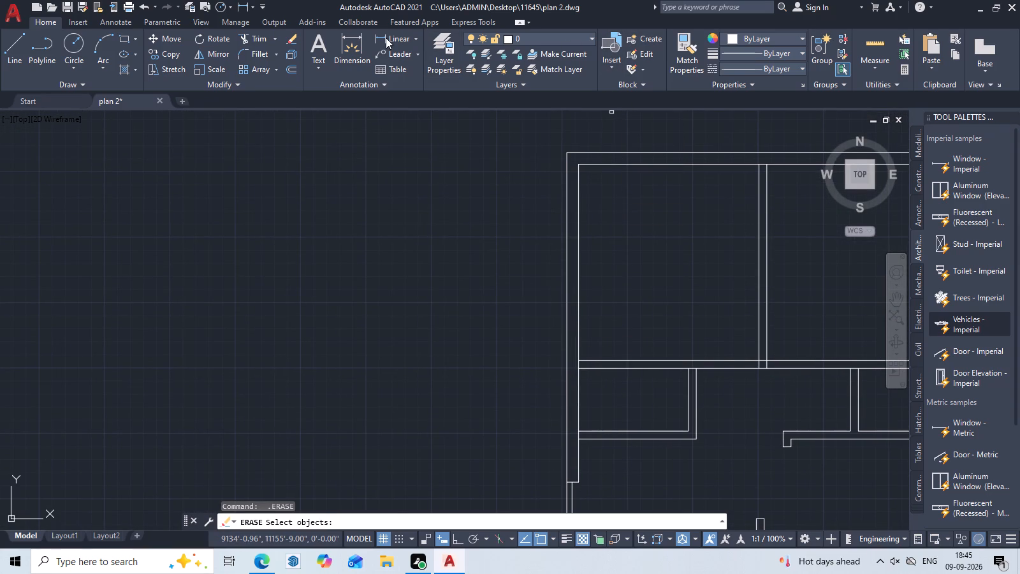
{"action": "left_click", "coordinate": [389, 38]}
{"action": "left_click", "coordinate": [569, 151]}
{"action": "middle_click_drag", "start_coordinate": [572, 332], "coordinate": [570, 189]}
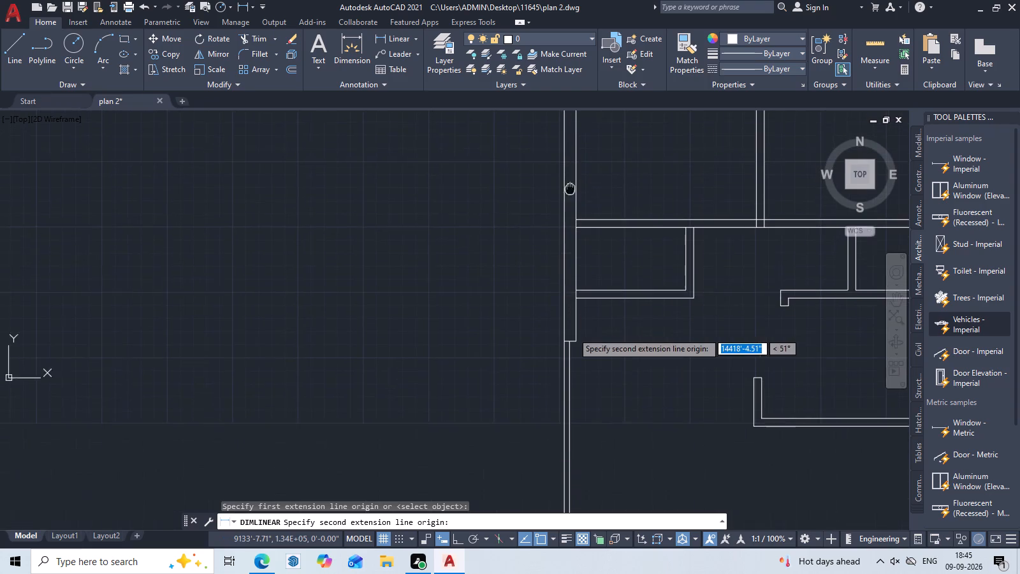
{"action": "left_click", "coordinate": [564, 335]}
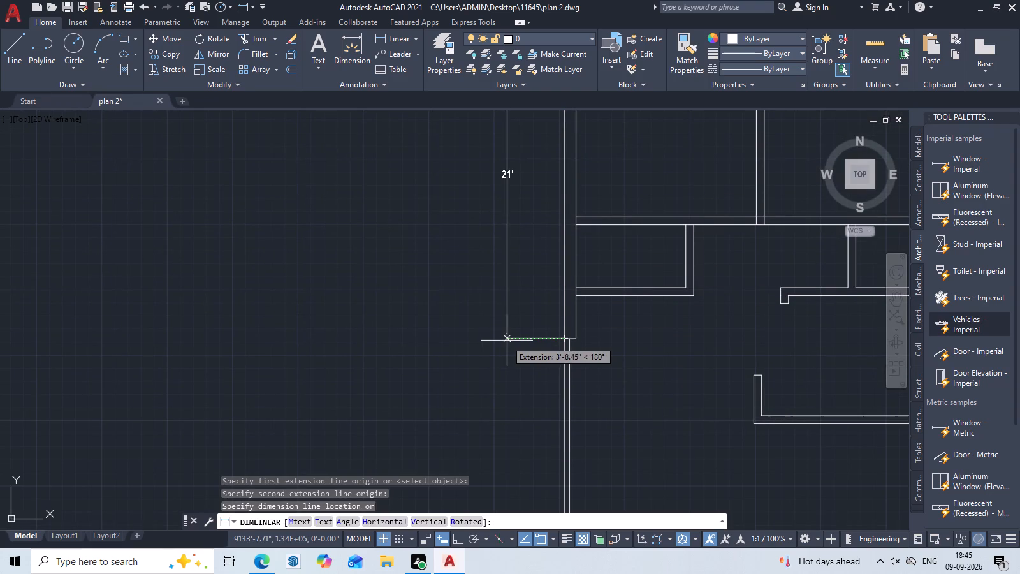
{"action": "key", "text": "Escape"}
Delete the inner line of the thin lower section of the west outer wall.
{"action": "scroll", "coordinate": [509, 341], "scroll_direction": "down", "scroll_amount": 2}
{"action": "middle_click_drag", "start_coordinate": [537, 356], "coordinate": [539, 324]}
{"action": "scroll", "coordinate": [537, 323], "scroll_direction": "up", "scroll_amount": 2}
{"action": "middle_click_drag", "start_coordinate": [537, 334], "coordinate": [537, 314]}
{"action": "middle_click_drag", "start_coordinate": [543, 347], "coordinate": [537, 272]}
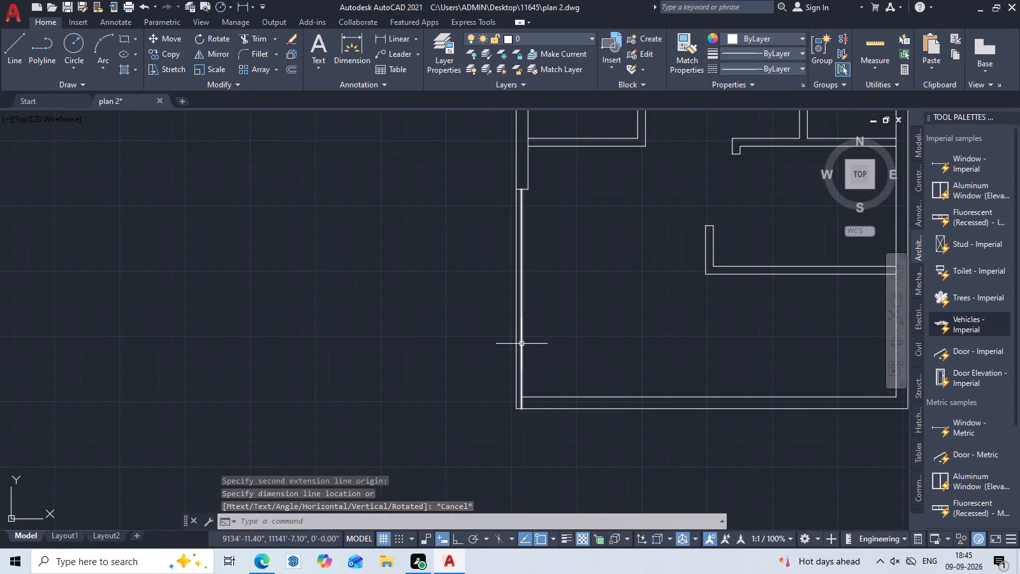
{"action": "left_click", "coordinate": [521, 344]}
{"action": "key", "text": "Delete"}
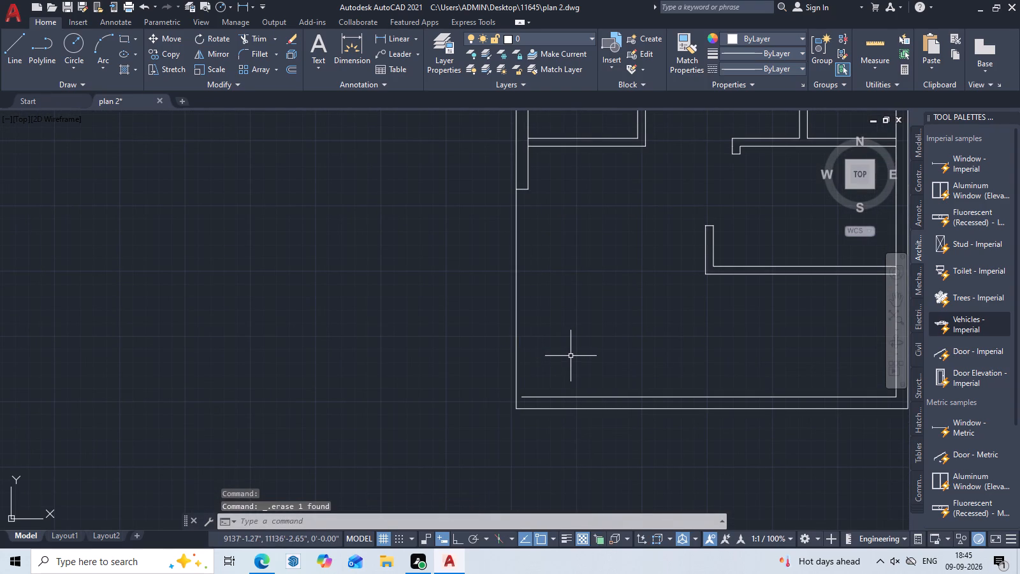
Extend the inner line of the west outer wall down to the south wall's inner line.
{"action": "key", "text": "Escape"}
{"action": "type", "text": "EX"}
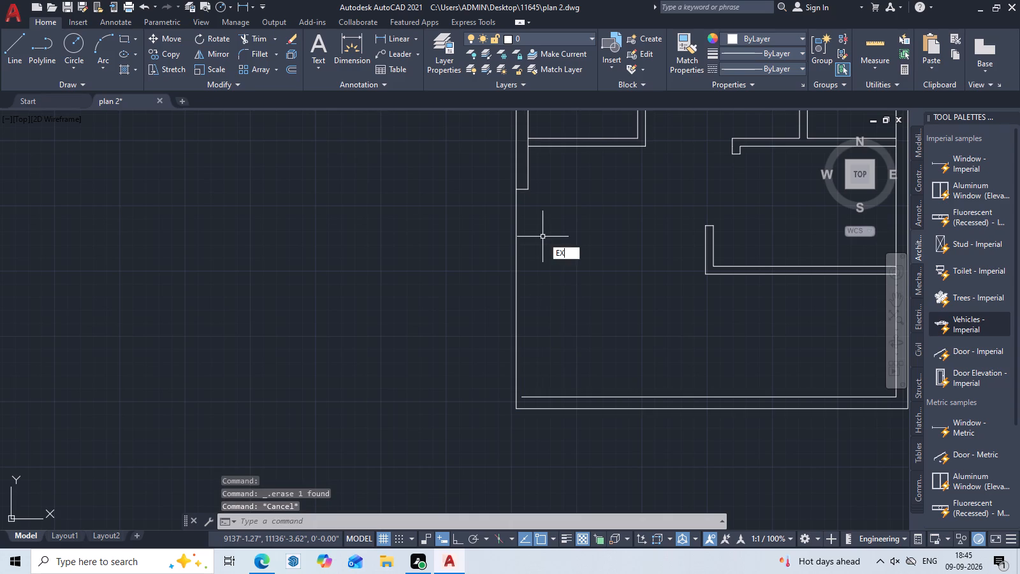
{"action": "key", "text": "space"}
{"action": "left_click", "coordinate": [527, 170]}
{"action": "key", "text": "Escape"}
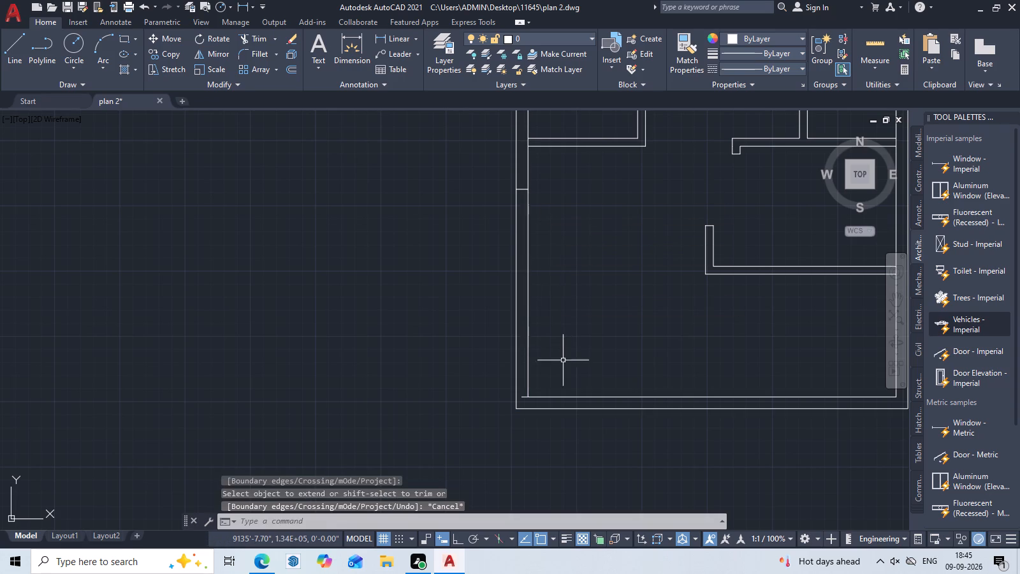
Trim the south inner line's overhang at the southwest corner and the leftover short cross line in the west outer wall.
{"action": "type", "text": "TR"}
{"action": "scroll", "coordinate": [521, 392], "scroll_direction": "up", "scroll_amount": 1}
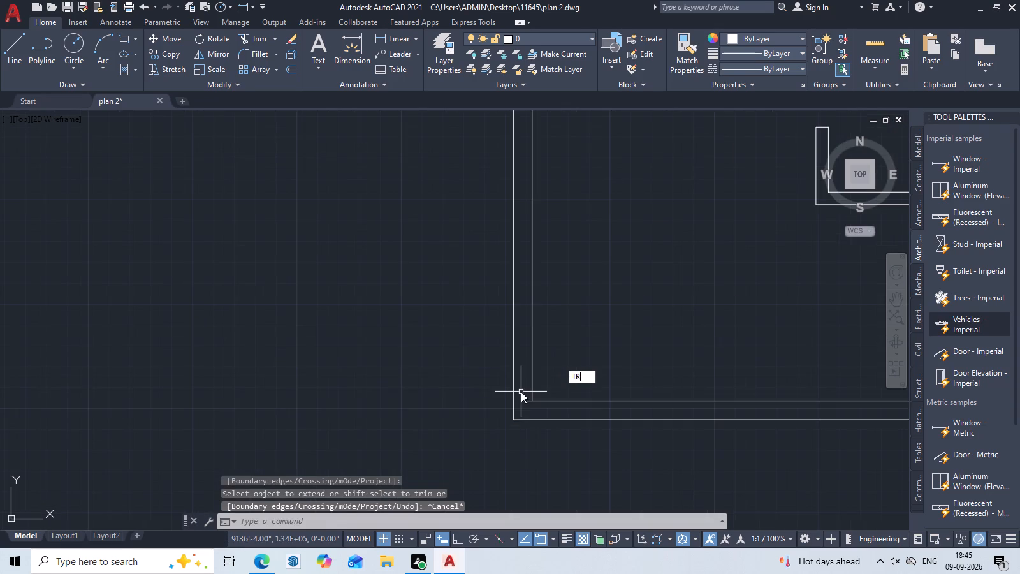
{"action": "key", "text": "space"}
{"action": "double_click", "coordinate": [525, 400]}
{"action": "scroll", "coordinate": [537, 351], "scroll_direction": "down", "scroll_amount": 2}
{"action": "middle_click_drag", "start_coordinate": [550, 333], "coordinate": [547, 380]}
{"action": "scroll", "coordinate": [531, 286], "scroll_direction": "up", "scroll_amount": 2}
{"action": "left_click", "coordinate": [523, 289]}
{"action": "scroll", "coordinate": [540, 291], "scroll_direction": "down", "scroll_amount": 4}
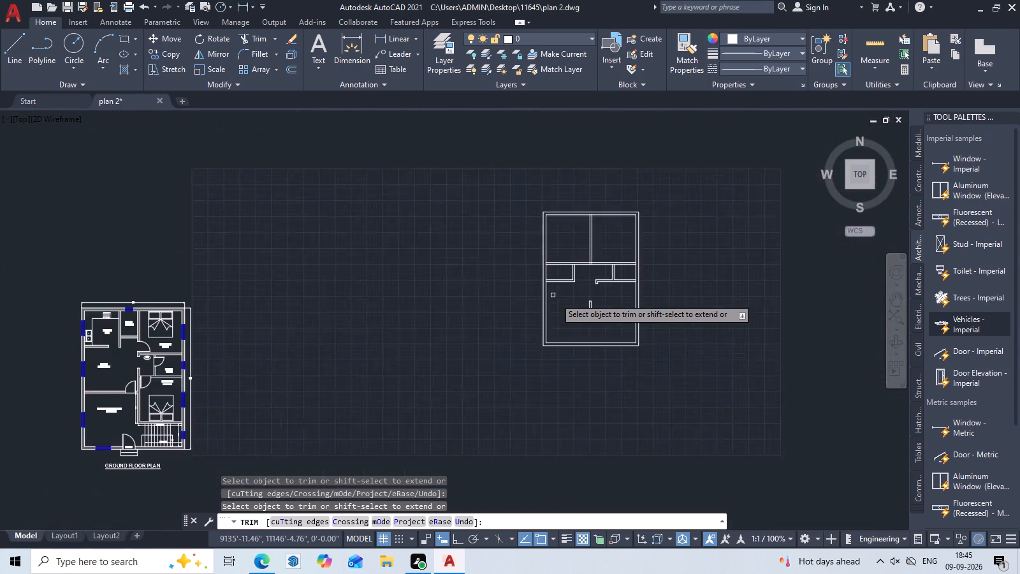
{"action": "middle_click_drag", "start_coordinate": [574, 310], "coordinate": [493, 325]}
{"action": "key", "text": "Escape"}
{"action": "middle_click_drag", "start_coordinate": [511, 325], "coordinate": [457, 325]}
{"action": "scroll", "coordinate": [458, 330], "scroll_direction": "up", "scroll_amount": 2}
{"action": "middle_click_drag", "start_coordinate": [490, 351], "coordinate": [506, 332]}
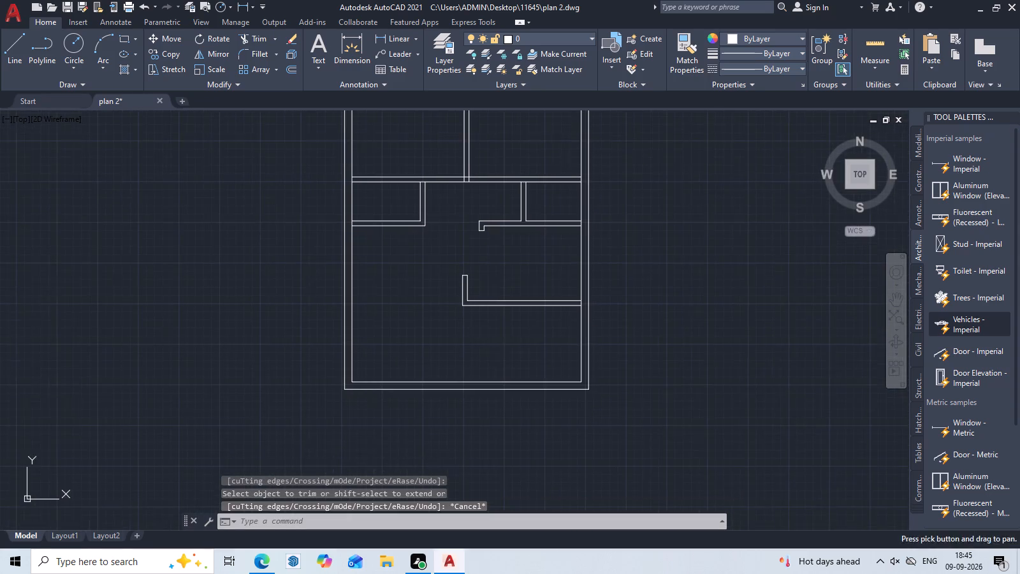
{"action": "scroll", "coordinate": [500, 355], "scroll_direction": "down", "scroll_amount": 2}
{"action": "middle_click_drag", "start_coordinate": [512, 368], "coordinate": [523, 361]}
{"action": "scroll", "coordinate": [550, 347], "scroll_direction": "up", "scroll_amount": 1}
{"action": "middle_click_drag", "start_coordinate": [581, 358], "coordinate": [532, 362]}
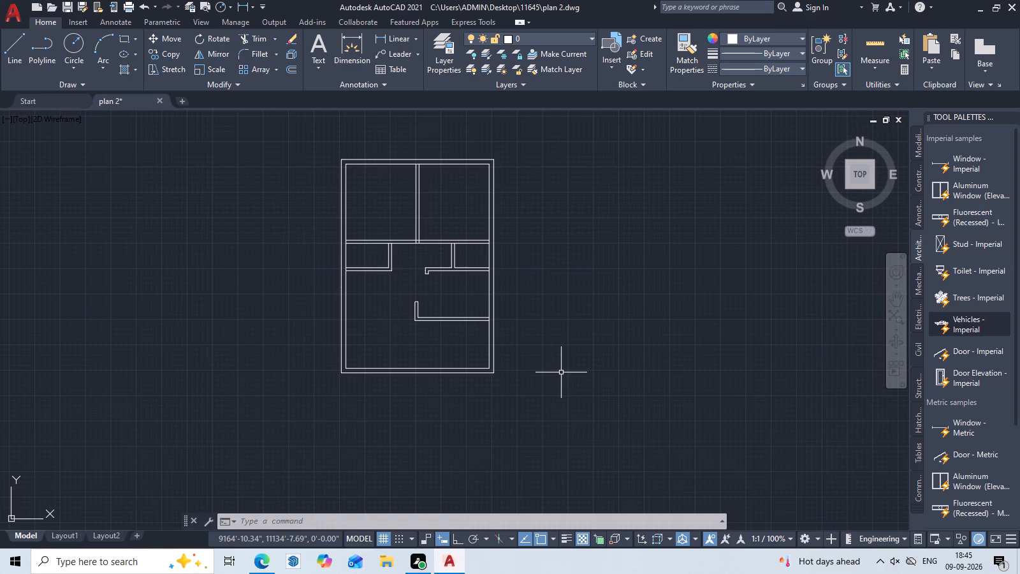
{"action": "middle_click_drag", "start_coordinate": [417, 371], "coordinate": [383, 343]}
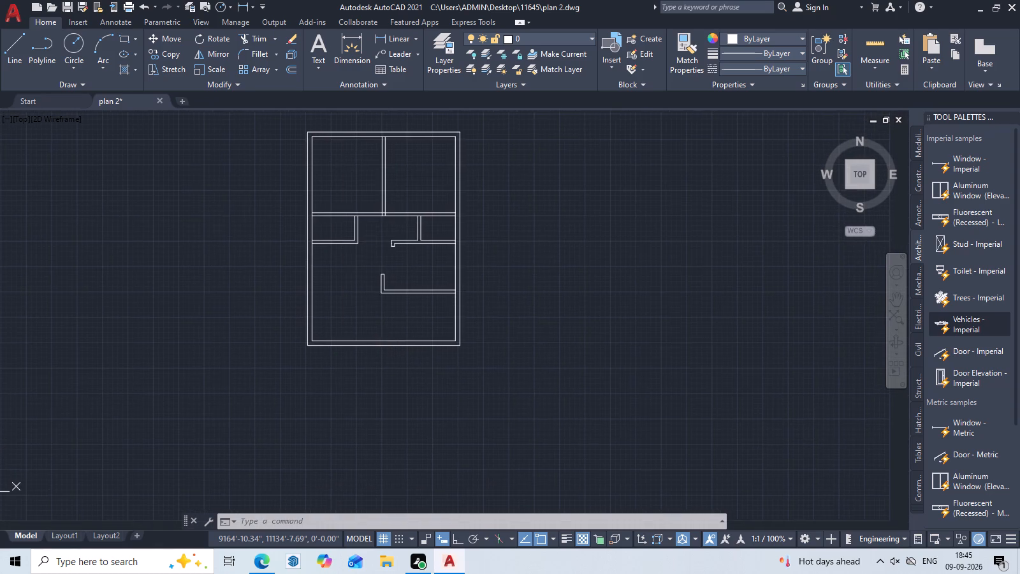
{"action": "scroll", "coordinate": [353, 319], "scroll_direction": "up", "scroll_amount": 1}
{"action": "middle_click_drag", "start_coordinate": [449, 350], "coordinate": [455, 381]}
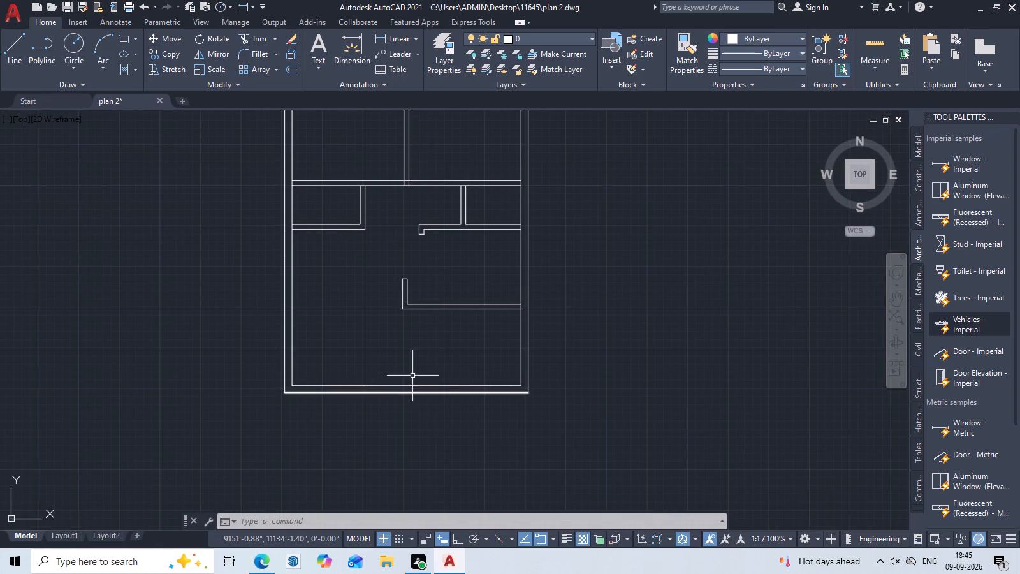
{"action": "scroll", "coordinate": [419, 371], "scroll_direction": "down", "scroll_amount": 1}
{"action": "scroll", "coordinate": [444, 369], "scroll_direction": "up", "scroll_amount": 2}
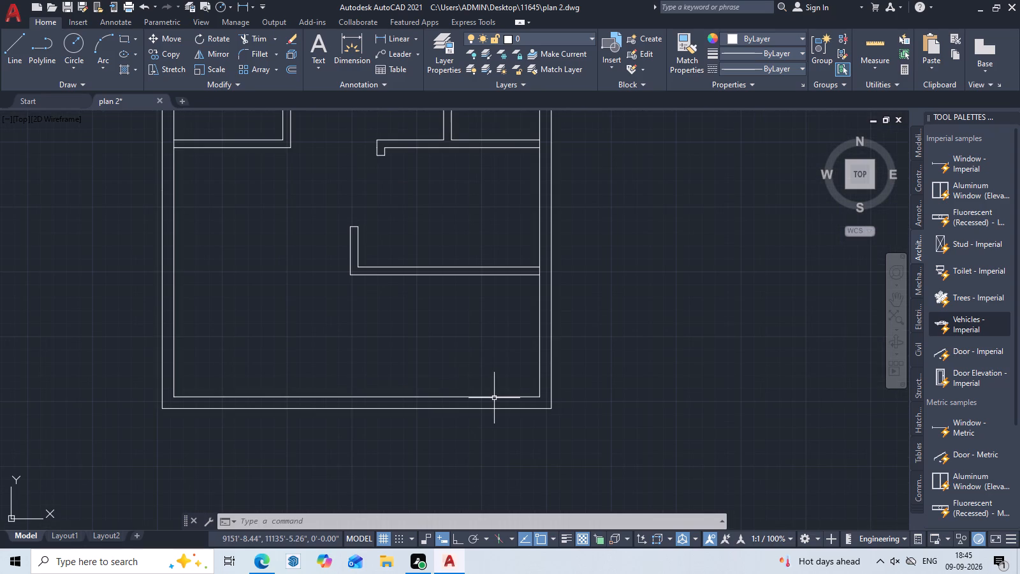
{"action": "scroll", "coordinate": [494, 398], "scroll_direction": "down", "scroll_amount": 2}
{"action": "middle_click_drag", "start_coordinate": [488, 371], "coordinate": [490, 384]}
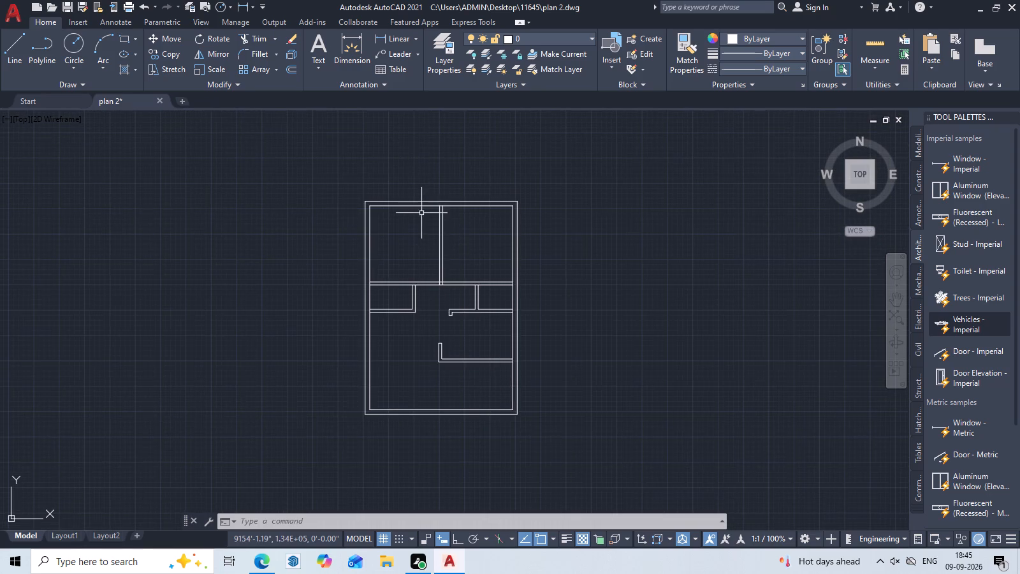
Offset the inner line of the north outer wall 45' toward the south, beyond the current south wall.
{"action": "scroll", "coordinate": [421, 200], "scroll_direction": "up", "scroll_amount": 1}
{"action": "key", "text": "Escape"}
{"action": "type", "text": "O"}
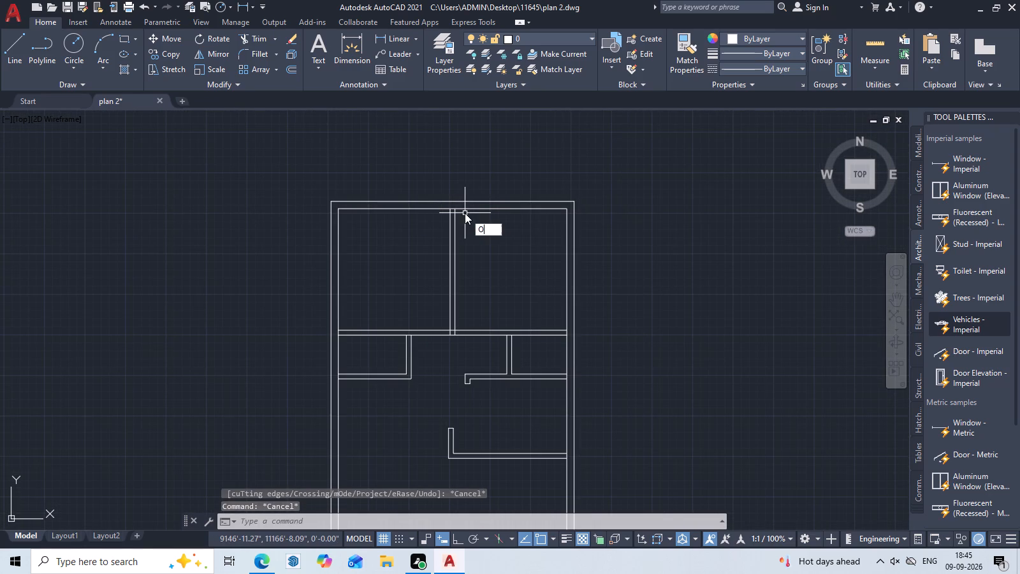
{"action": "key", "text": "space"}
{"action": "type", "text": "45'"}
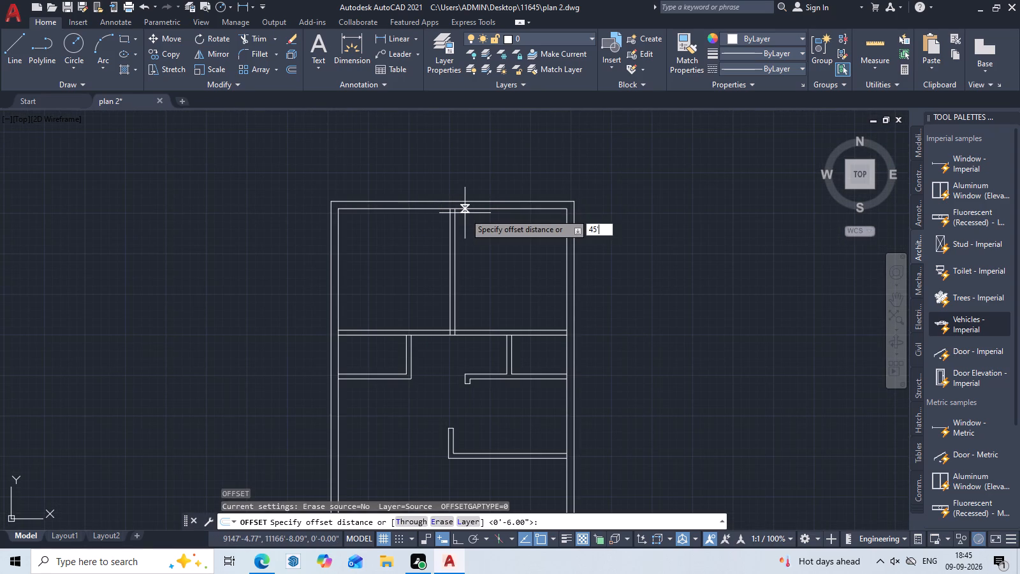
{"action": "key", "text": "space"}
{"action": "left_click", "coordinate": [476, 207]}
{"action": "scroll", "coordinate": [491, 312], "scroll_direction": "down", "scroll_amount": 1}
{"action": "middle_click_drag", "start_coordinate": [492, 310], "coordinate": [491, 305]}
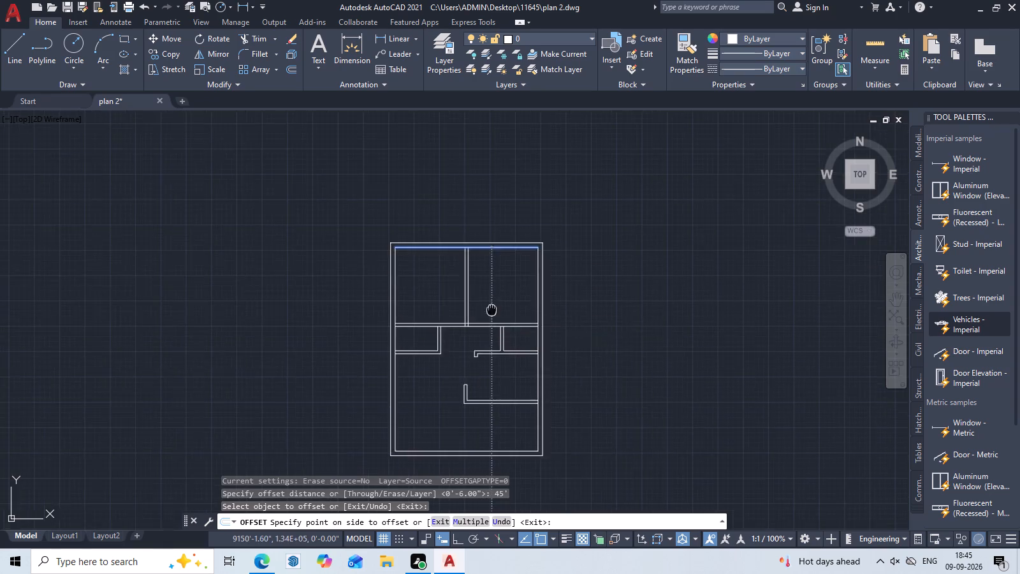
{"action": "middle_click_drag", "start_coordinate": [491, 305], "coordinate": [486, 239]}
{"action": "left_click", "coordinate": [478, 316]}
{"action": "key", "text": "Escape"}
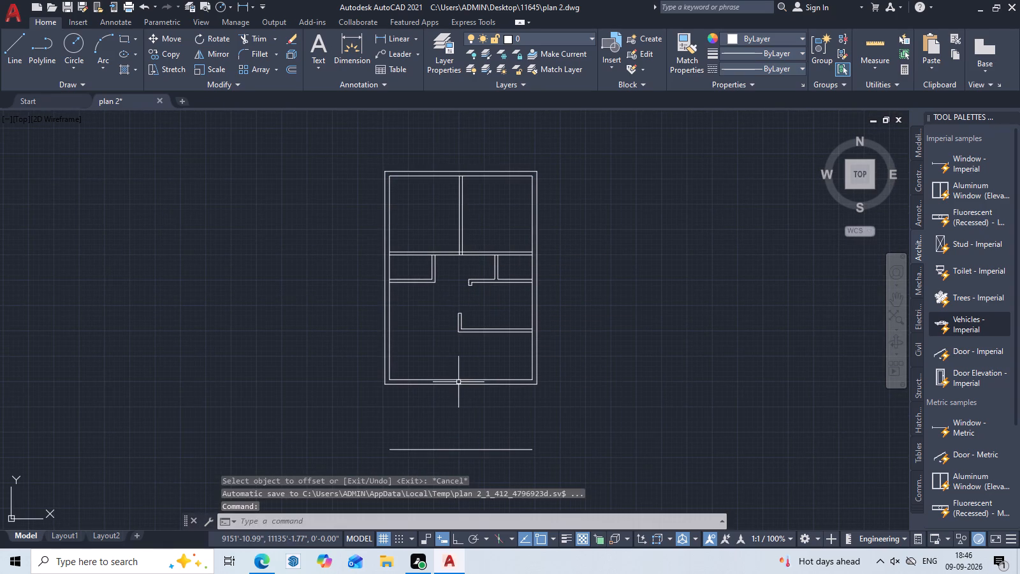
Delete the inner and outer lines of the old south wall.
{"action": "double_click", "coordinate": [462, 379]}
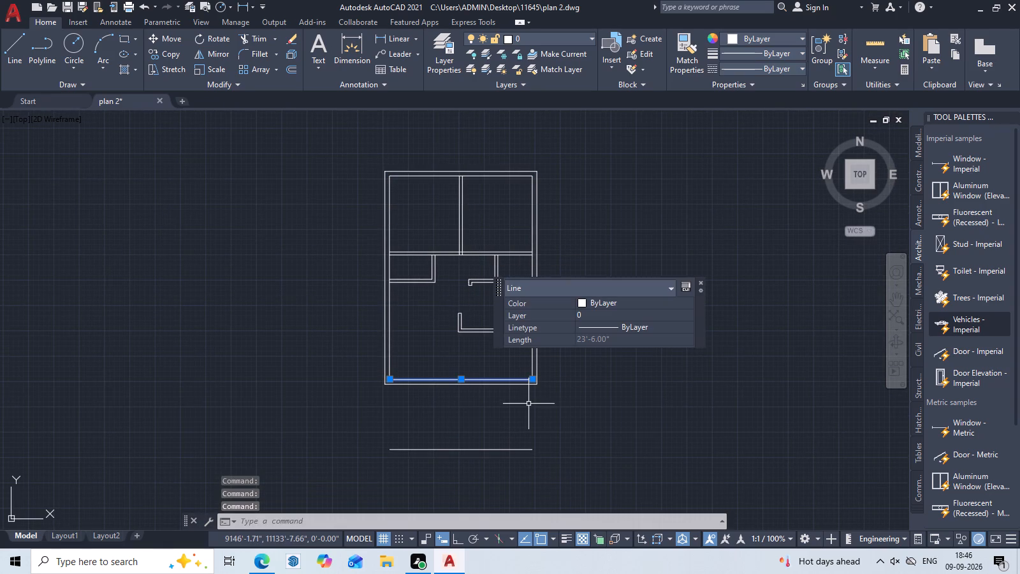
{"action": "key", "text": "Delete"}
{"action": "left_click", "coordinate": [458, 385]}
{"action": "key", "text": "Delete"}
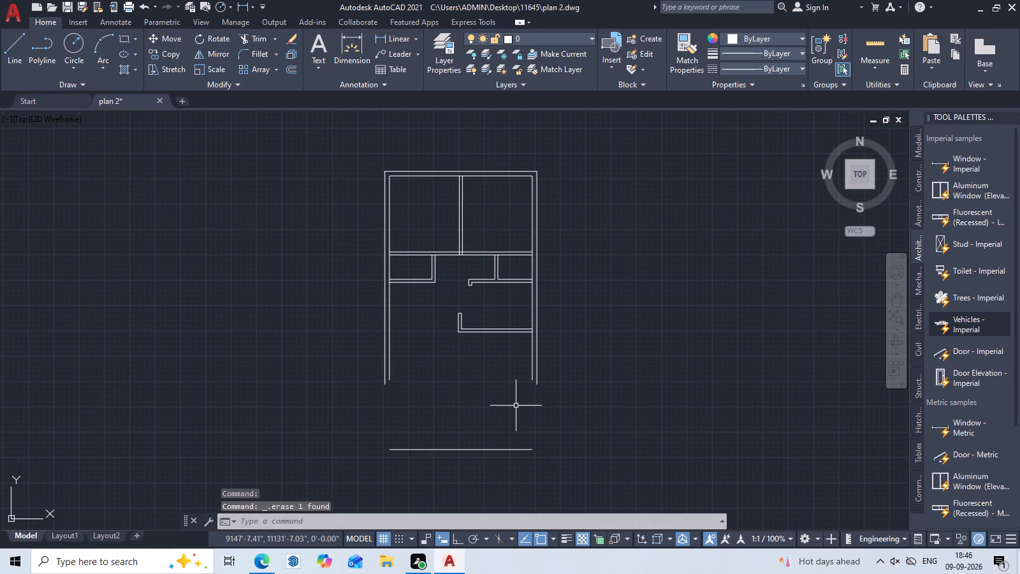
Extend the inner lines of the west and east outer walls down to the new southern line.
{"action": "key", "text": "Escape"}
{"action": "type", "text": "EX"}
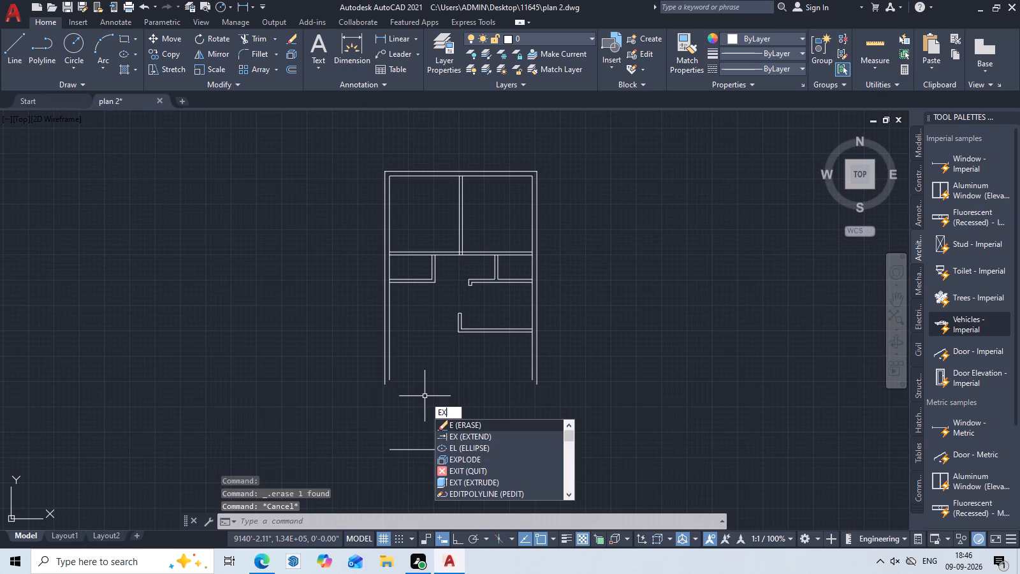
{"action": "key", "text": "space"}
{"action": "left_click", "coordinate": [390, 353]}
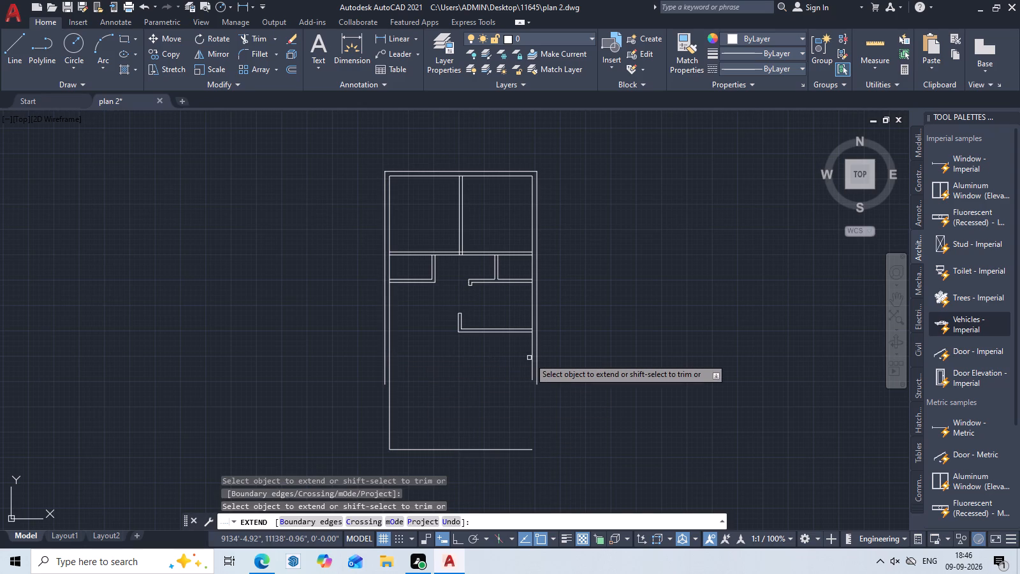
{"action": "left_click", "coordinate": [533, 358]}
{"action": "key", "text": "Escape"}
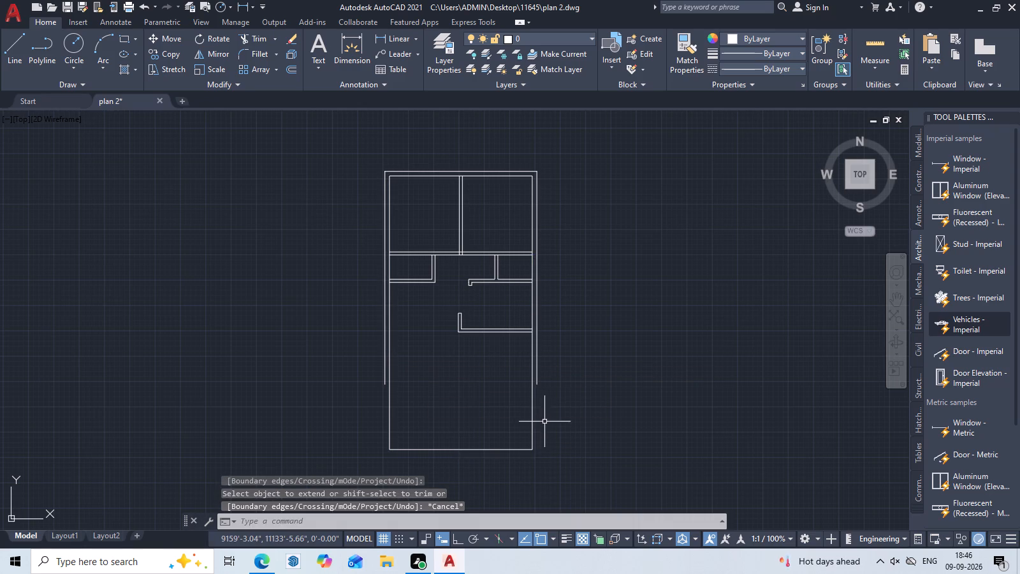
Offset the new southern line 9" outward to form the outer face of the south wall.
{"action": "middle_click_drag", "start_coordinate": [516, 431], "coordinate": [520, 415]}
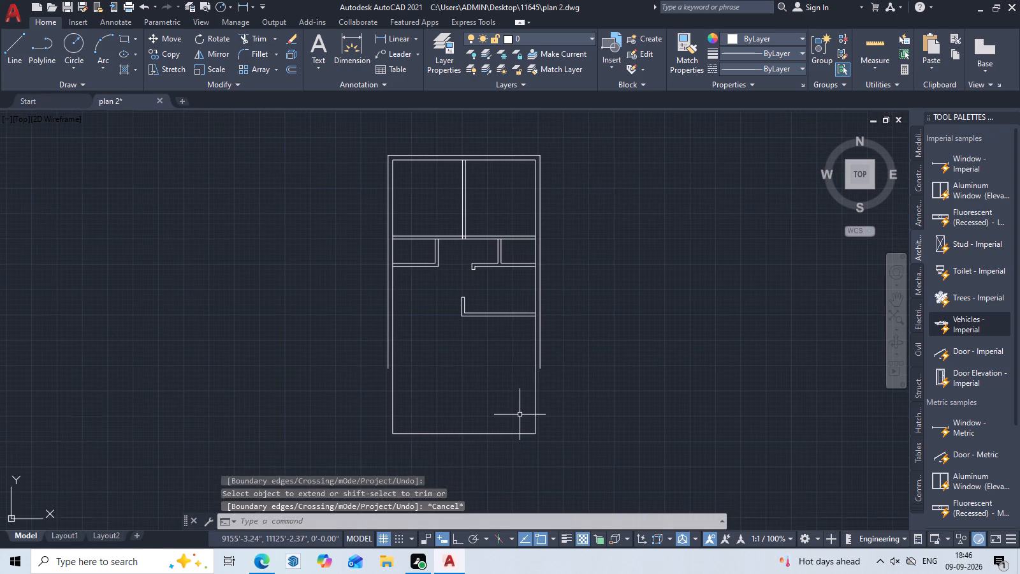
{"action": "type", "text": "O"}
{"action": "key", "text": "space"}
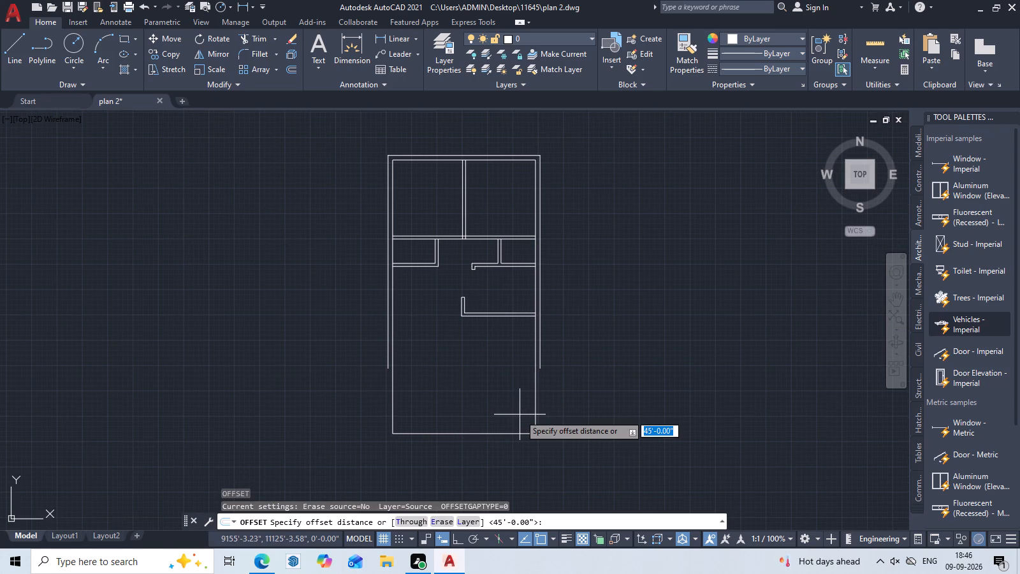
{"action": "key", "text": "9"}
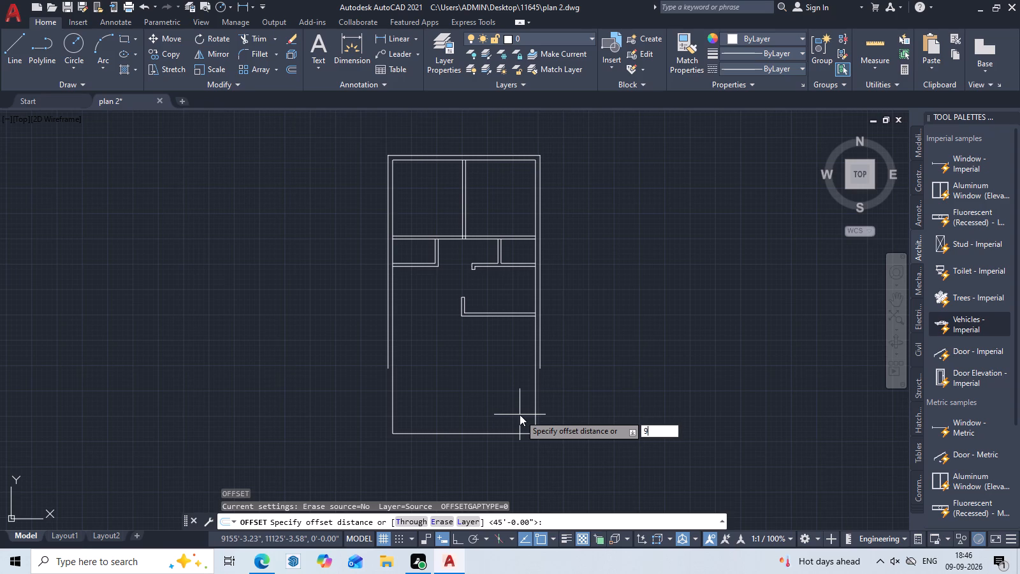
{"action": "key", "text": "space"}
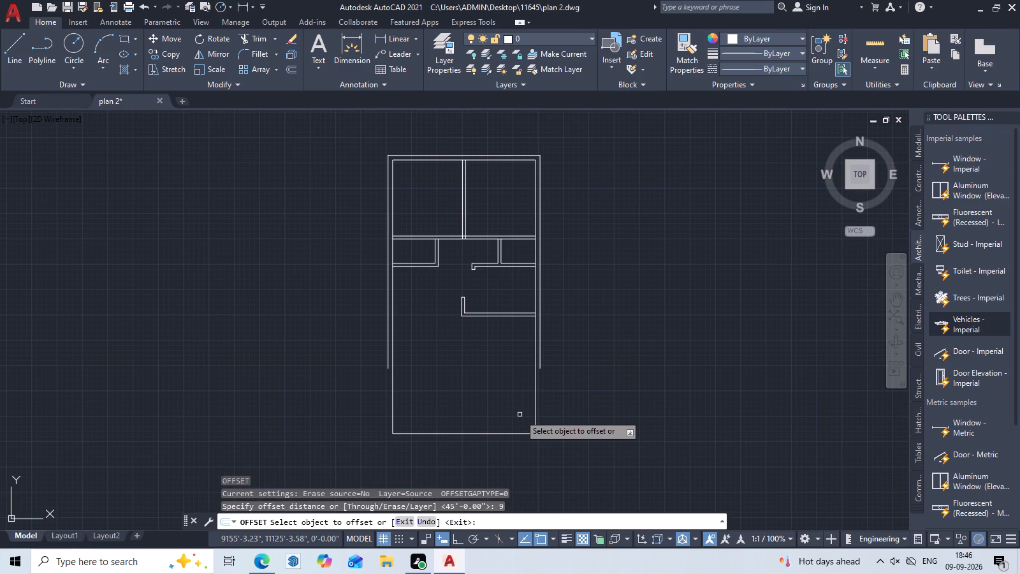
{"action": "left_click", "coordinate": [486, 434]}
{"action": "left_click", "coordinate": [483, 452]}
{"action": "key", "text": "Escape"}
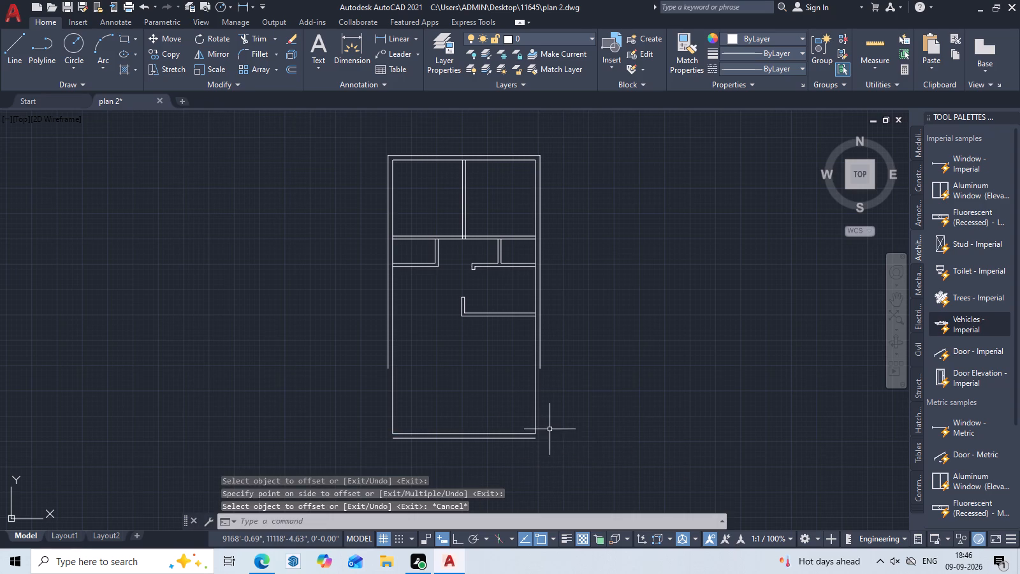
Fillet the new south wall's outer line with the east and west outer wall lines to close both southern corners.
{"action": "key", "text": "f"}
{"action": "key", "text": "space"}
{"action": "double_click", "coordinate": [529, 439]}
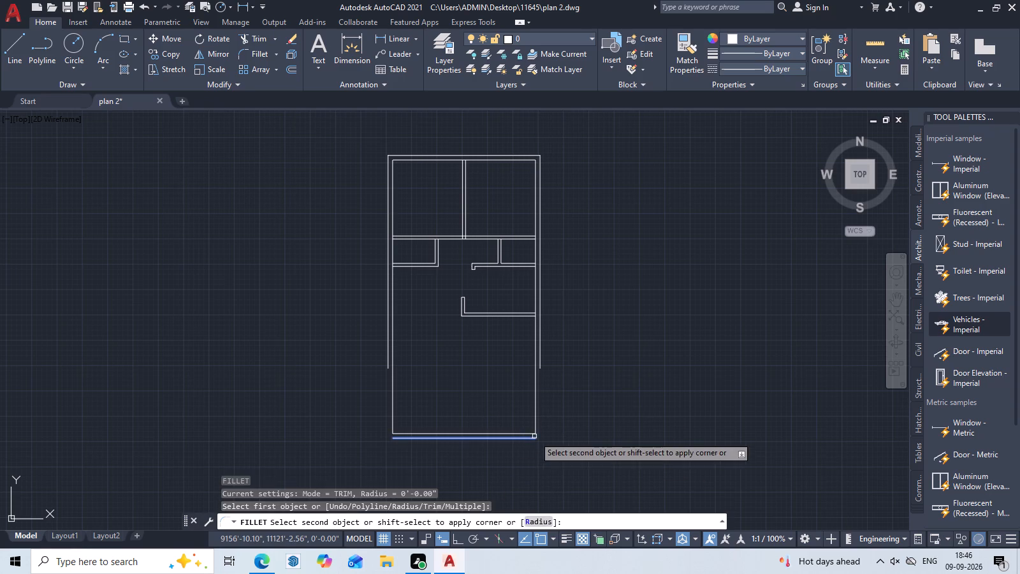
{"action": "left_click", "coordinate": [539, 365]}
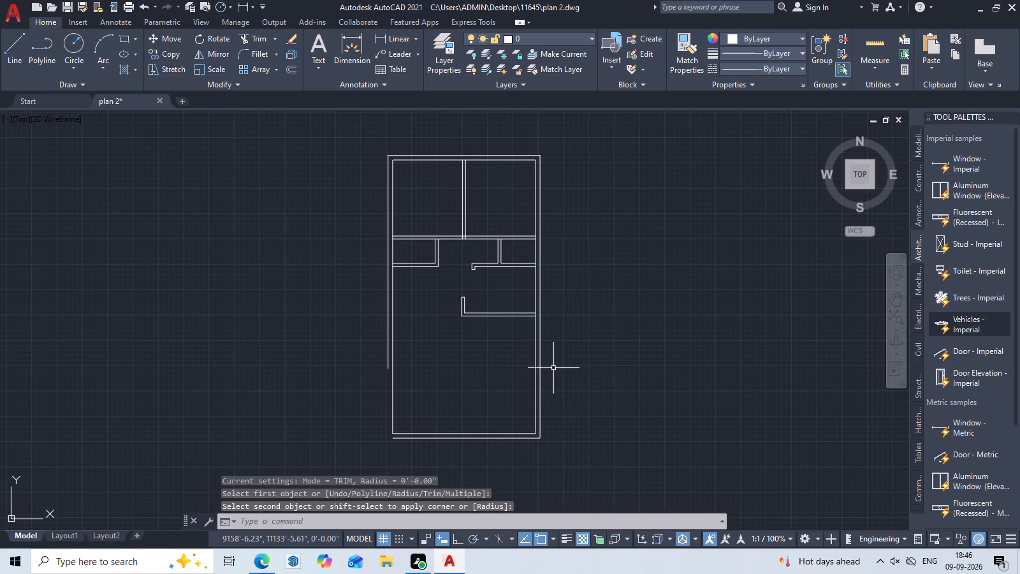
{"action": "key", "text": "space"}
{"action": "left_click", "coordinate": [446, 438]}
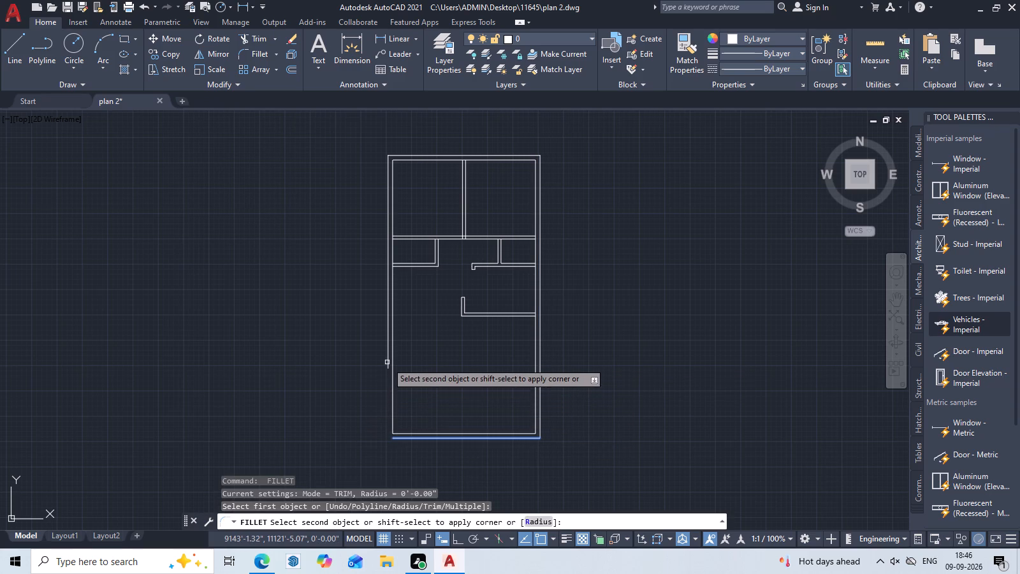
{"action": "left_click", "coordinate": [389, 362]}
{"action": "key", "text": "Escape"}
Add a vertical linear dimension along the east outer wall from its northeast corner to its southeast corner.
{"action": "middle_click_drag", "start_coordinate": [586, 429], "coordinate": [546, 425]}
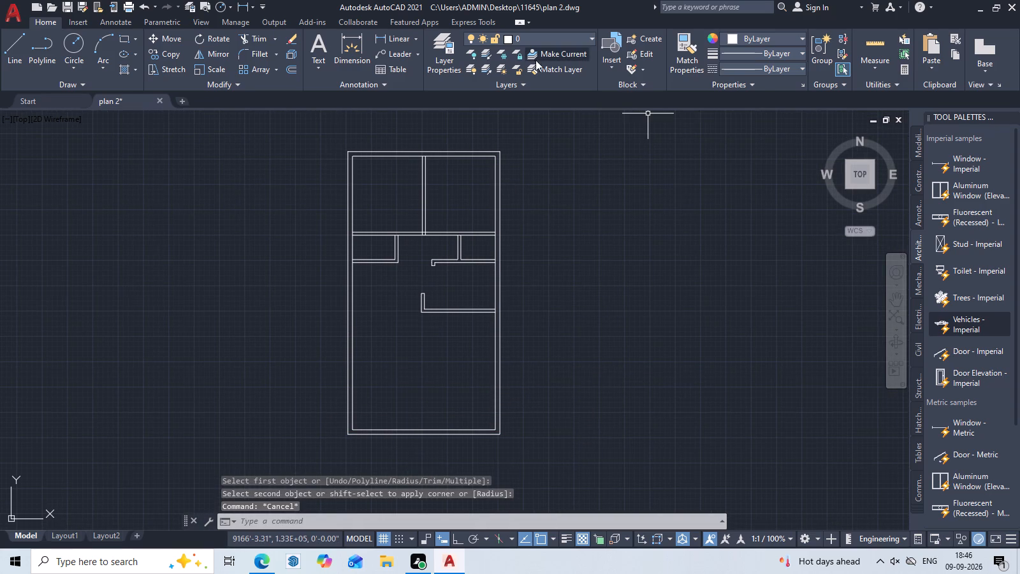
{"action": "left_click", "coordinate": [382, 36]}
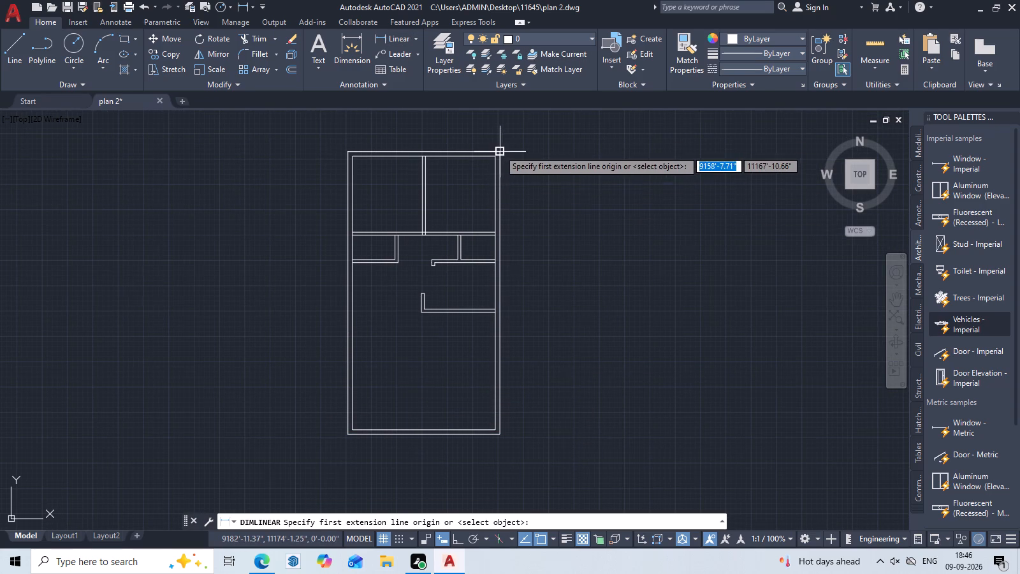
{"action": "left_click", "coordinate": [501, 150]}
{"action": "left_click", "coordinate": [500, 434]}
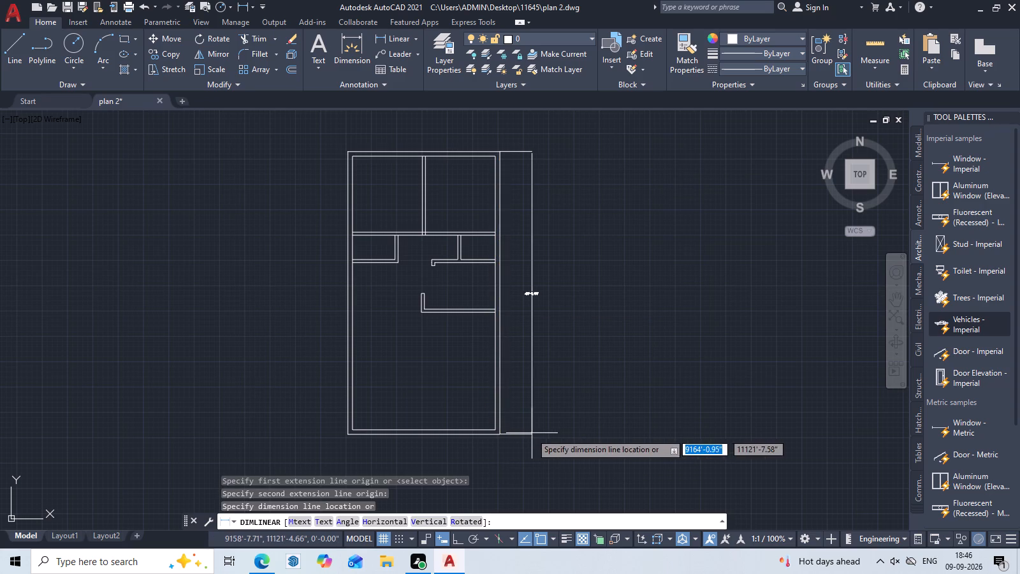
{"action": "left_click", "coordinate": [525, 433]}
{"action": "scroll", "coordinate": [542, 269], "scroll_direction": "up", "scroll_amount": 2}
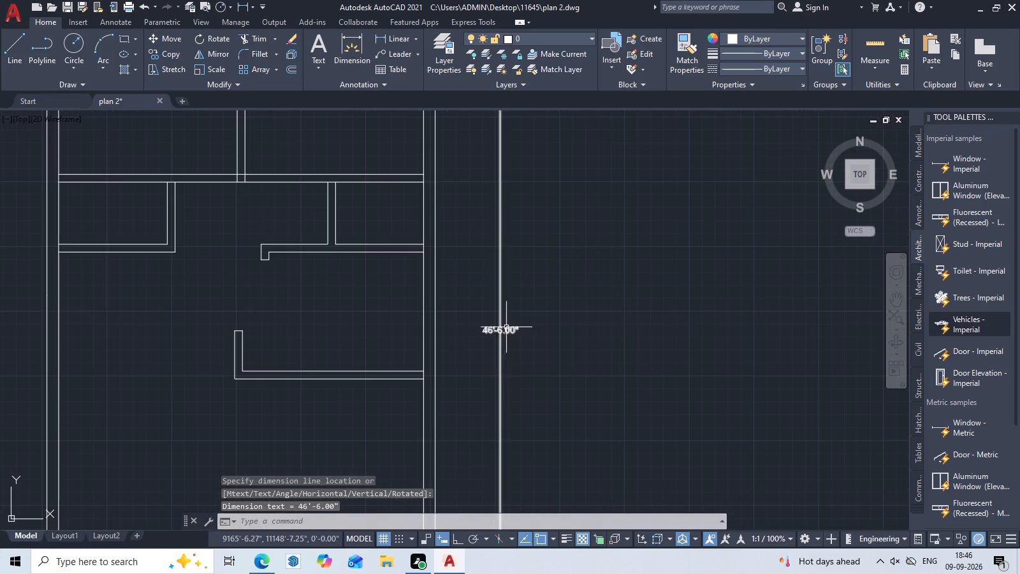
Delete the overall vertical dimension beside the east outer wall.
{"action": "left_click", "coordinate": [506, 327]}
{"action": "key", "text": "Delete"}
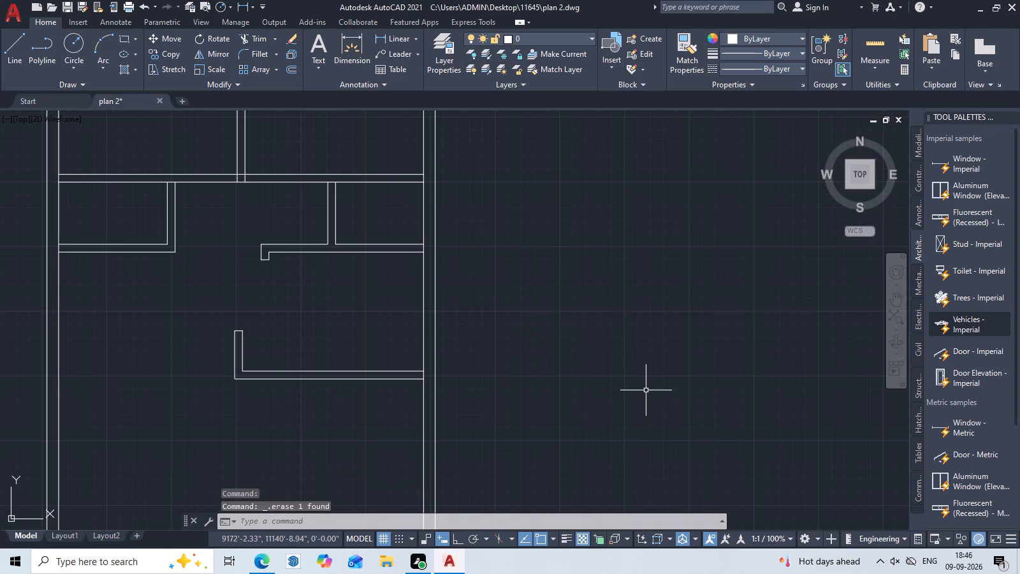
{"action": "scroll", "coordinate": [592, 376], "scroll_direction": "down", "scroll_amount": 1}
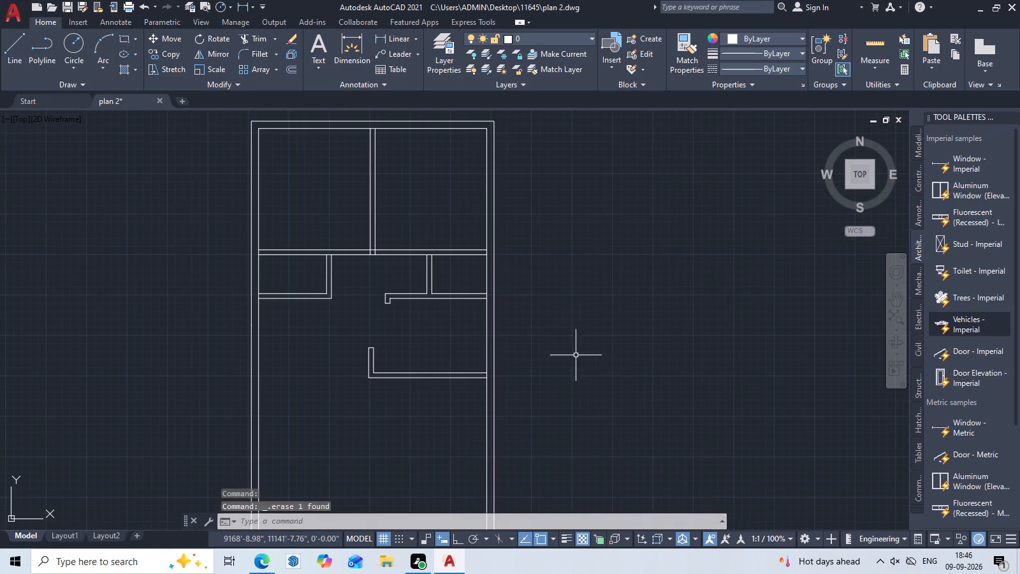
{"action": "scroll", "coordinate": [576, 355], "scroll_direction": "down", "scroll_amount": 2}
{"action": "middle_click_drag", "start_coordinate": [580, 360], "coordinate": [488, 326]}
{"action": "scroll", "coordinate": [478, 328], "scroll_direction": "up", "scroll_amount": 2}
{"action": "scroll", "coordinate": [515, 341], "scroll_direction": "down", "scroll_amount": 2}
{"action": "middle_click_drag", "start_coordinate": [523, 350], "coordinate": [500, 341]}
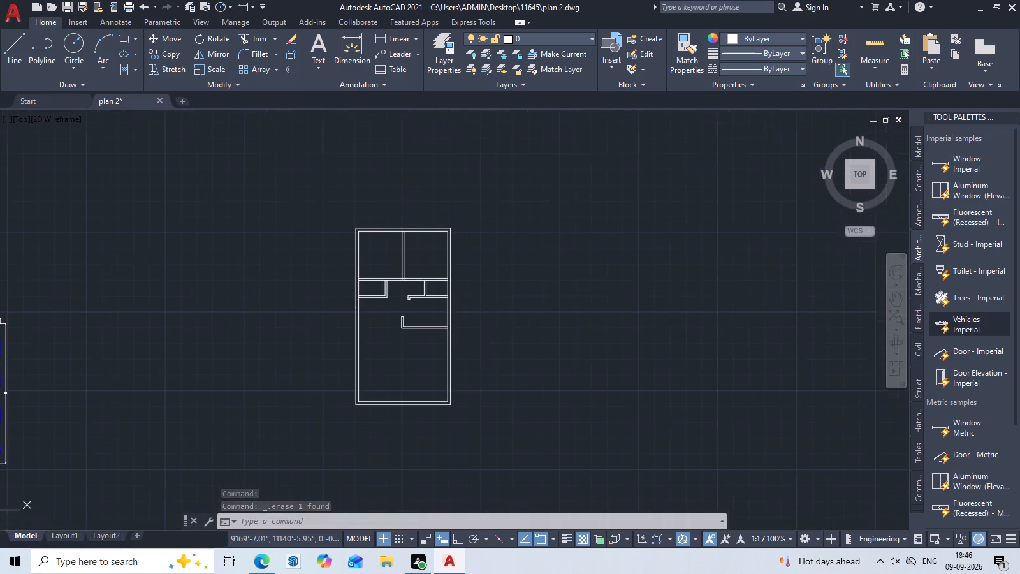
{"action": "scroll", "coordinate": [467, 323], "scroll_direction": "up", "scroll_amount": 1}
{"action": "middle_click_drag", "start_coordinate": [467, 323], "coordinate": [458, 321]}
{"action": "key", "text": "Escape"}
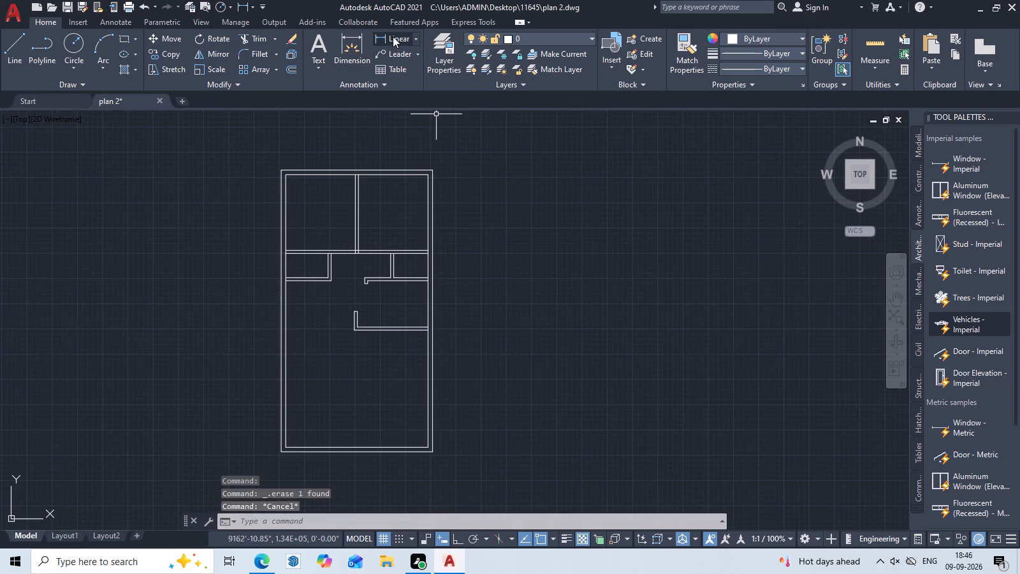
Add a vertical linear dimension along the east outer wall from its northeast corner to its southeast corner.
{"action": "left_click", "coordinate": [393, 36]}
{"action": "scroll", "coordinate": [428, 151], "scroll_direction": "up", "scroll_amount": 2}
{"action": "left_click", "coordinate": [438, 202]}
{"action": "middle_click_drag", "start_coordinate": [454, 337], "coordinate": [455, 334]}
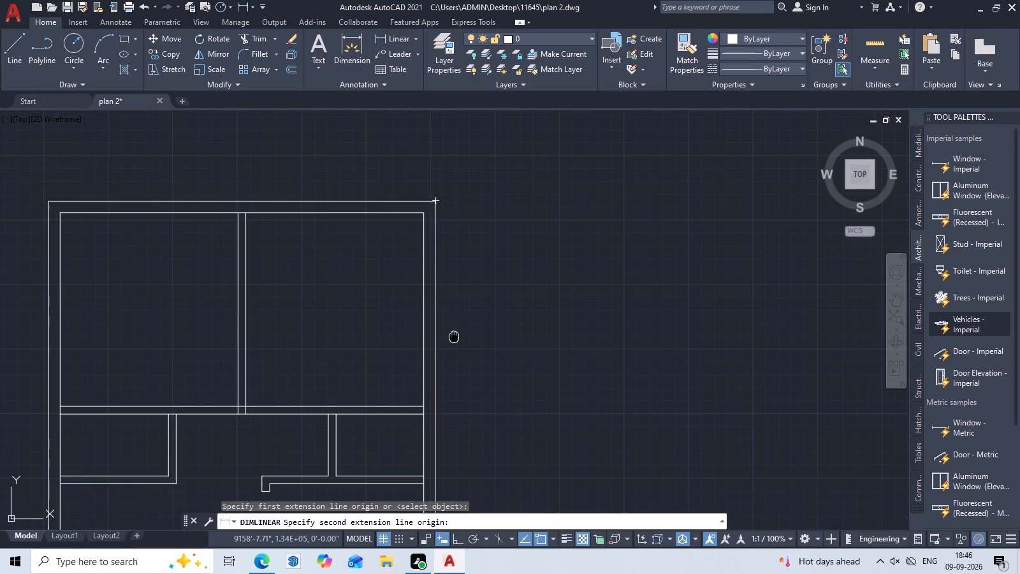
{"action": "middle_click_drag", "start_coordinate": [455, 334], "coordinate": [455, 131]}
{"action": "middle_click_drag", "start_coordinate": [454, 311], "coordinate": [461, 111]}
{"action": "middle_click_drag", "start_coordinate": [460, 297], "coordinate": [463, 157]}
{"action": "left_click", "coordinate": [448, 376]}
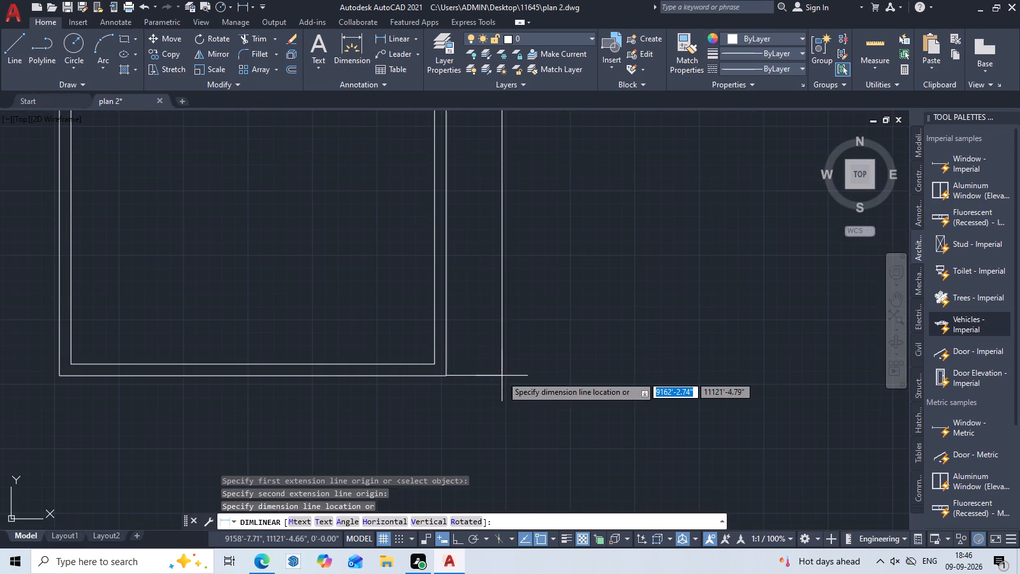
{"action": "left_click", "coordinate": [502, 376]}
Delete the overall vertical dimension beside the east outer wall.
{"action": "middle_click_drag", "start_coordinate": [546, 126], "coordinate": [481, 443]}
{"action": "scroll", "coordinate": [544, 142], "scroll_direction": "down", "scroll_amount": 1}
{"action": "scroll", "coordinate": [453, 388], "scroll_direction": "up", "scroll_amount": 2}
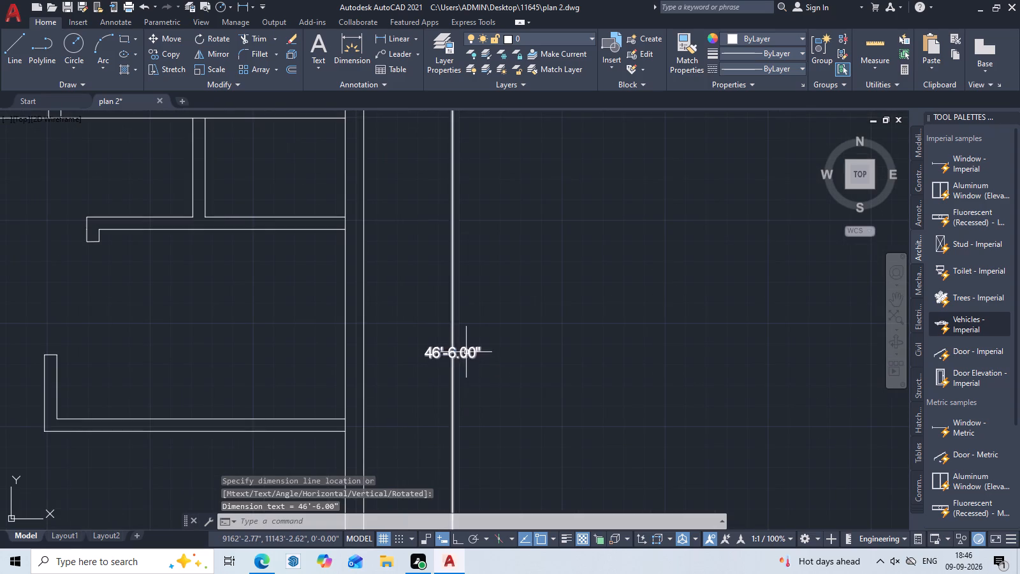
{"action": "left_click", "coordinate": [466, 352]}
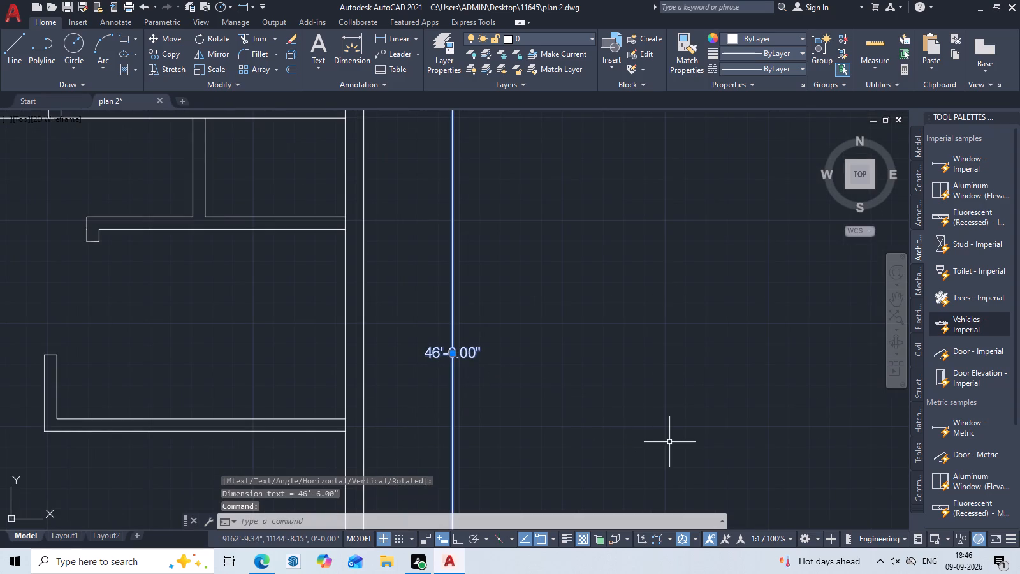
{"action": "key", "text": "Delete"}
Draw a rectangle 25' long and 45' wide in the empty area east of the floor plan.
{"action": "scroll", "coordinate": [588, 440], "scroll_direction": "down", "scroll_amount": 3}
{"action": "middle_click_drag", "start_coordinate": [589, 395], "coordinate": [592, 346]}
{"action": "scroll", "coordinate": [426, 350], "scroll_direction": "up", "scroll_amount": 1}
{"action": "scroll", "coordinate": [426, 350], "scroll_direction": "down", "scroll_amount": 1}
{"action": "middle_click", "coordinate": [474, 371]}
{"action": "scroll", "coordinate": [488, 393], "scroll_direction": "up", "scroll_amount": 1}
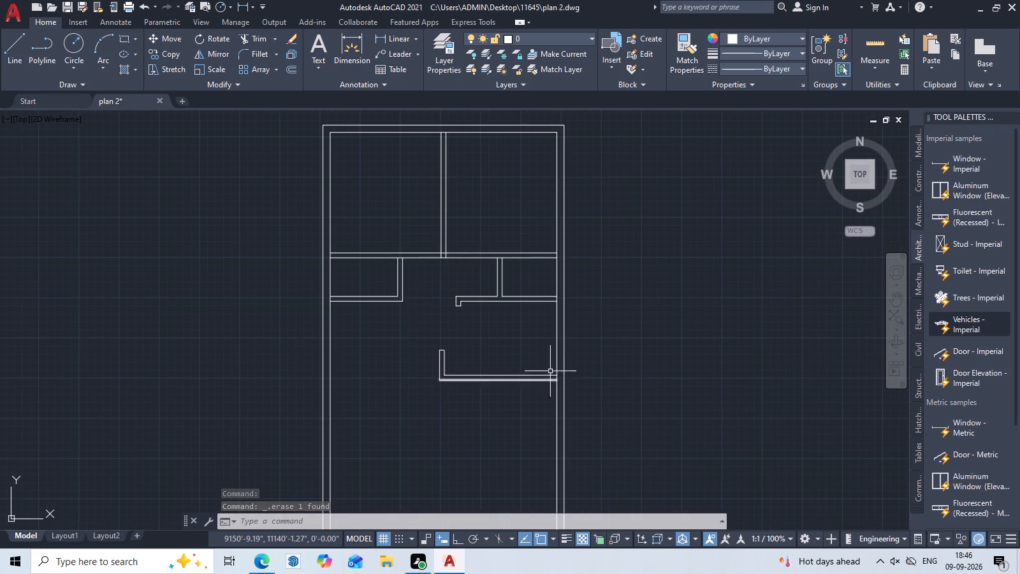
{"action": "middle_click_drag", "start_coordinate": [584, 357], "coordinate": [454, 334]}
{"action": "middle_click_drag", "start_coordinate": [537, 343], "coordinate": [387, 336]}
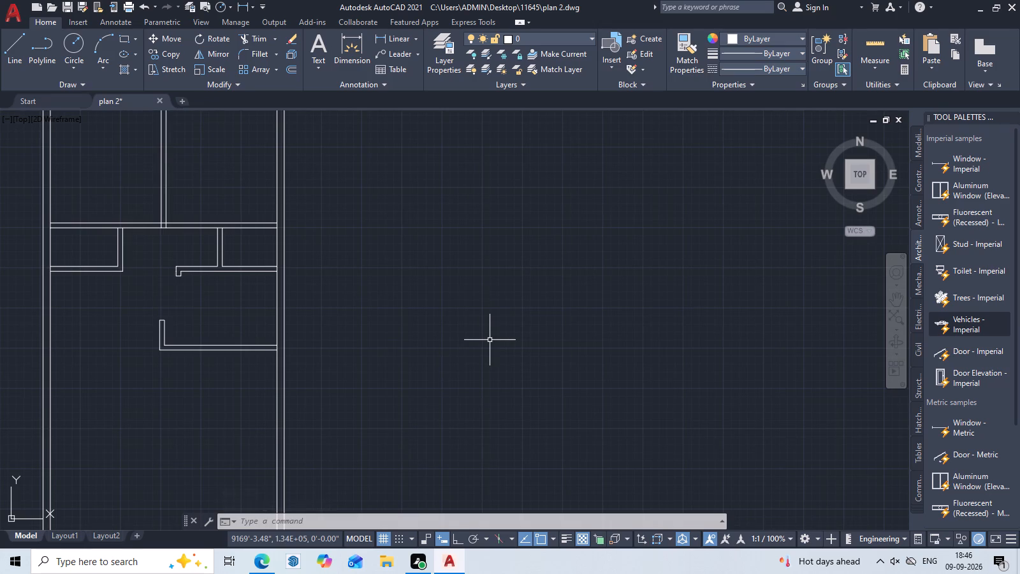
{"action": "type", "text": "REC"}
{"action": "key", "text": "space"}
{"action": "scroll", "coordinate": [480, 340], "scroll_direction": "down", "scroll_amount": 2}
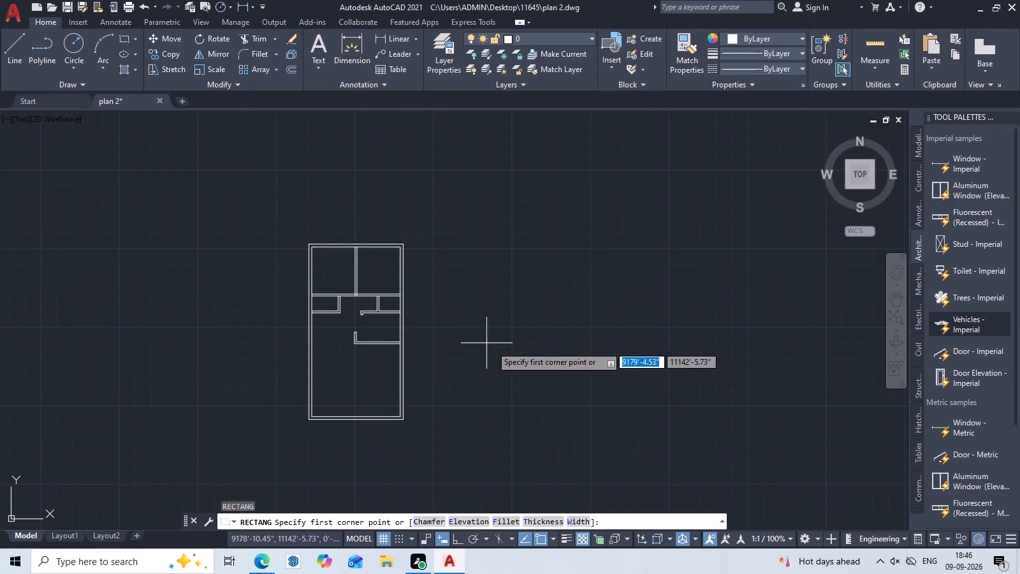
{"action": "middle_click_drag", "start_coordinate": [520, 358], "coordinate": [425, 349]}
{"action": "left_click", "coordinate": [432, 233]}
{"action": "type", "text": "D"}
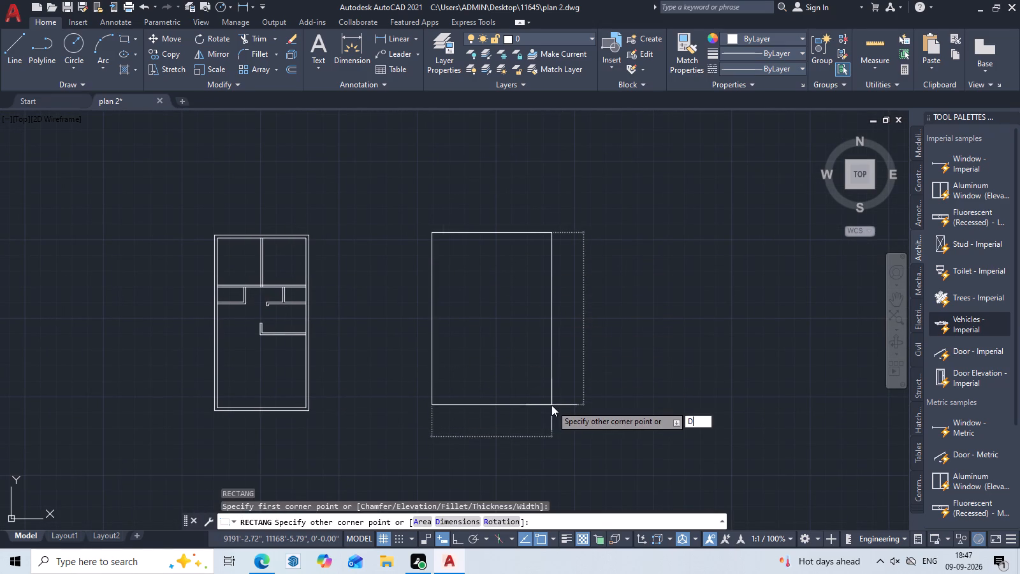
{"action": "key", "text": "space"}
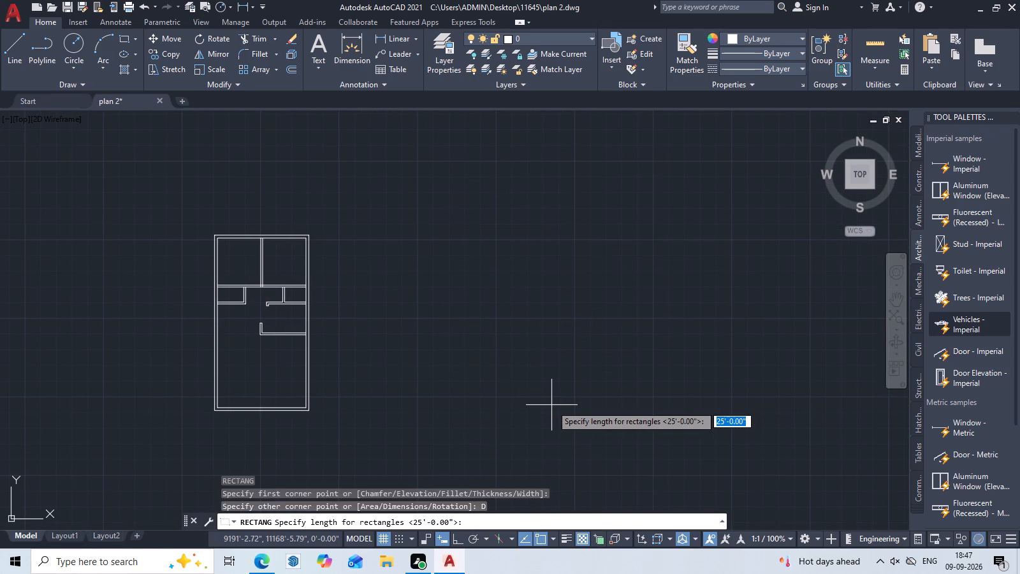
{"action": "type", "text": "25"}
{"action": "key", "text": "apostrophe"}
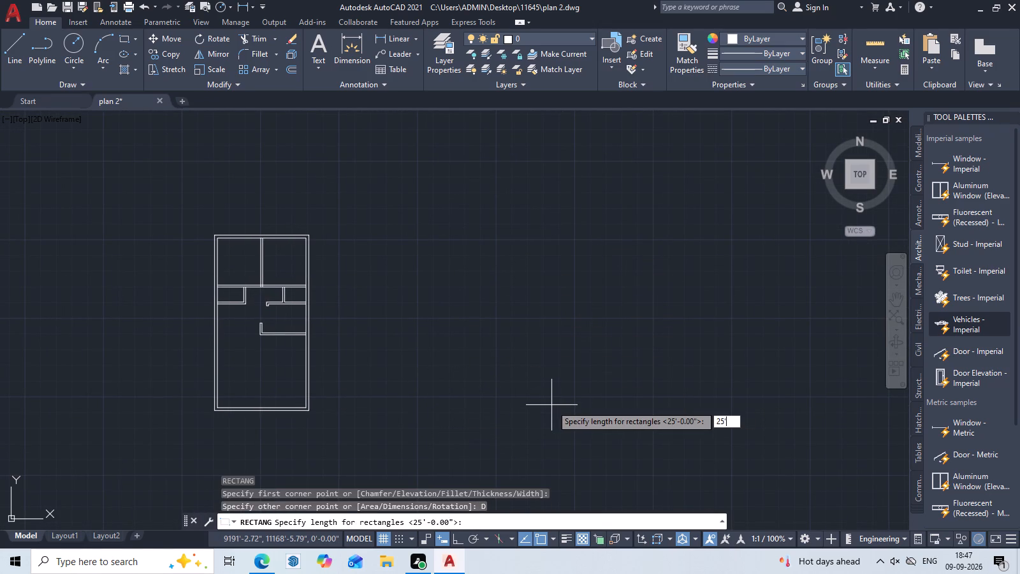
{"action": "key", "text": "Return"}
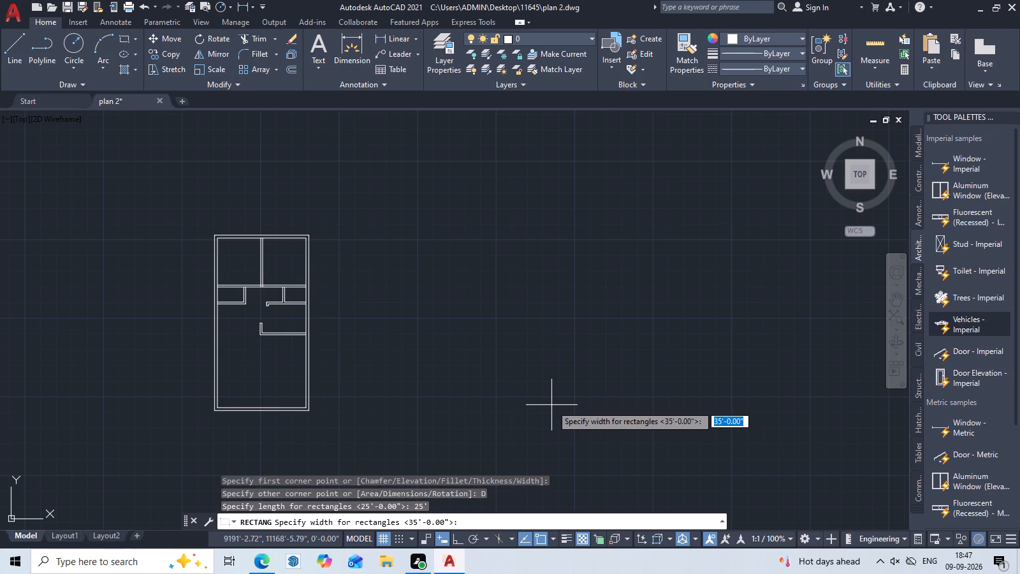
{"action": "key", "text": "4"}
{"action": "key", "text": "5"}
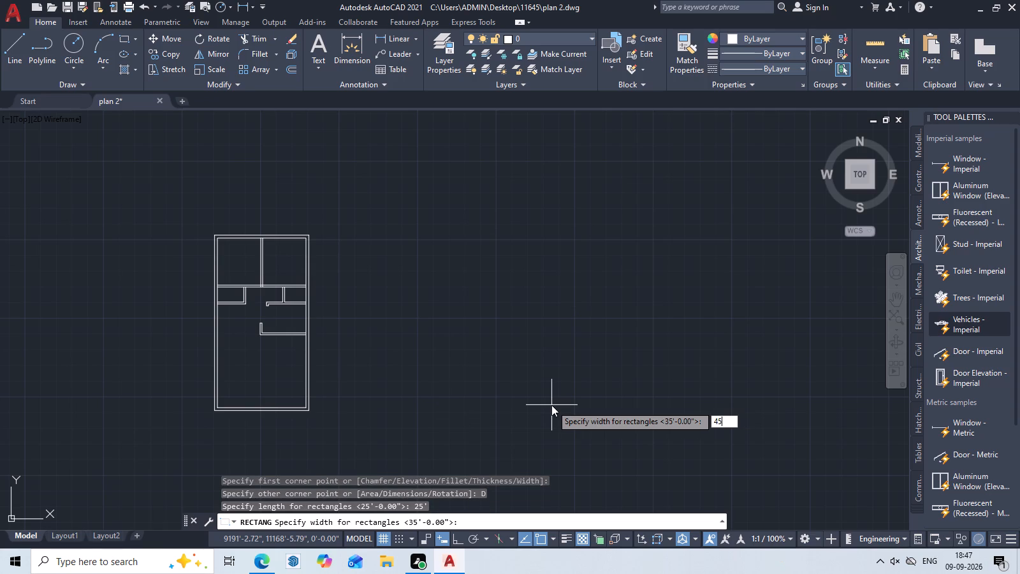
{"action": "key", "text": "apostrophe"}
{"action": "key", "text": "Return"}
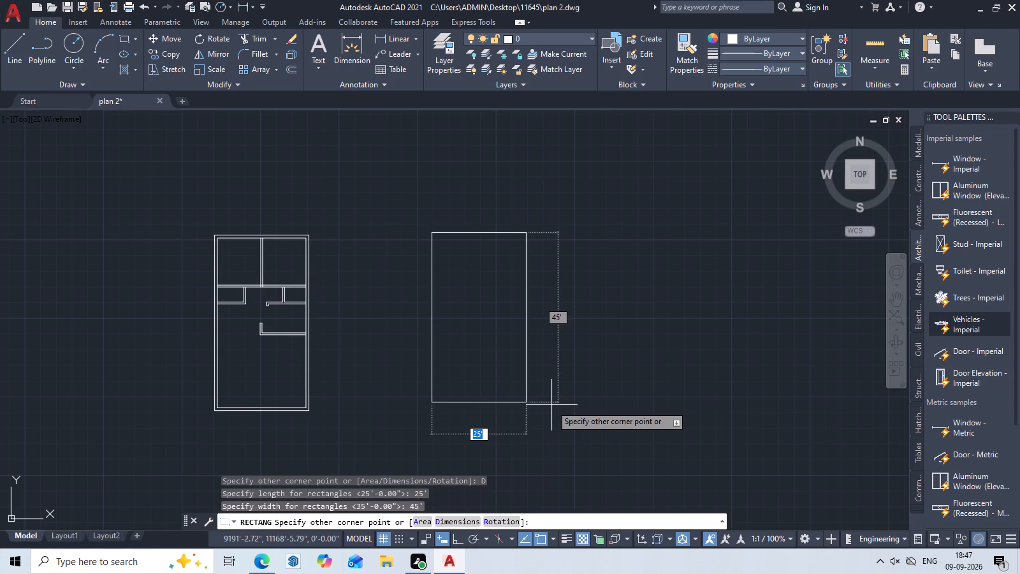
{"action": "left_click", "coordinate": [554, 388]}
{"action": "scroll", "coordinate": [356, 314], "scroll_direction": "up", "scroll_amount": 1}
{"action": "key", "text": "Escape"}
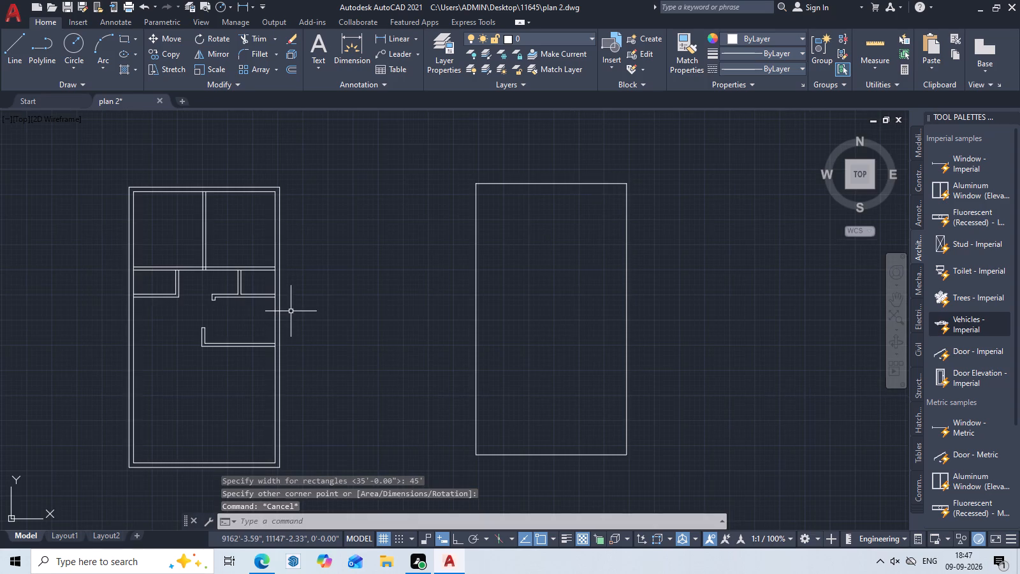
Delete the outer face lines of the existing plan's east, north and south walls.
{"action": "scroll", "coordinate": [272, 307], "scroll_direction": "up", "scroll_amount": 1}
{"action": "left_click", "coordinate": [284, 316]}
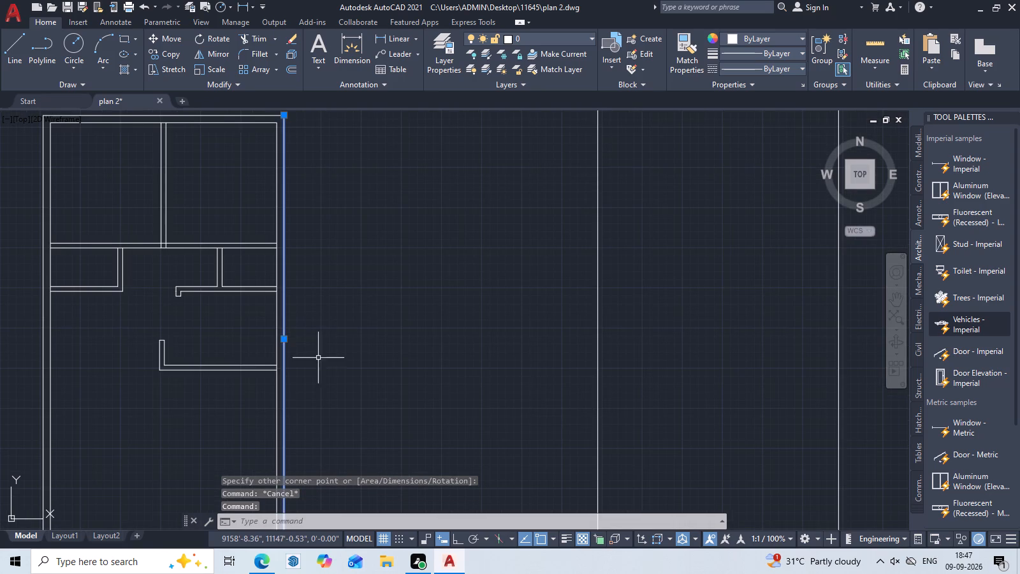
{"action": "key", "text": "Delete"}
{"action": "middle_click_drag", "start_coordinate": [364, 386], "coordinate": [505, 325]}
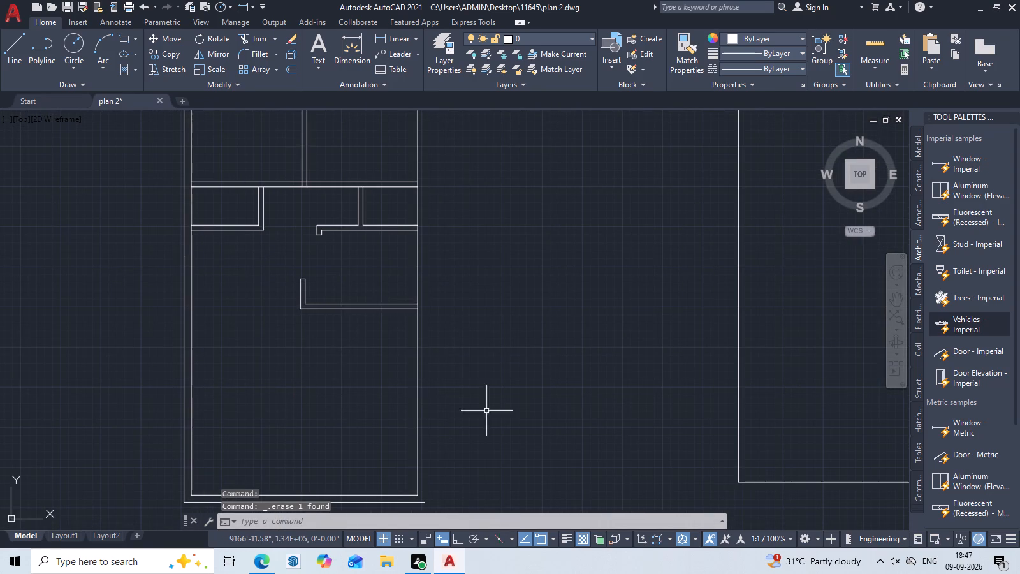
{"action": "scroll", "coordinate": [405, 364], "scroll_direction": "down", "scroll_amount": 1}
{"action": "middle_click_drag", "start_coordinate": [419, 379], "coordinate": [415, 397]}
{"action": "left_click", "coordinate": [391, 187]}
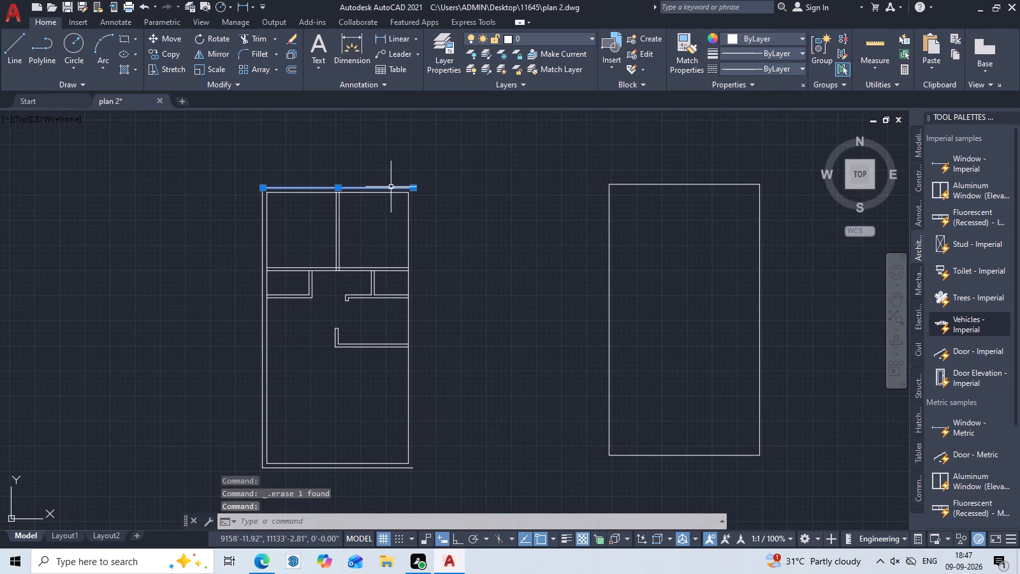
{"action": "key", "text": "Delete"}
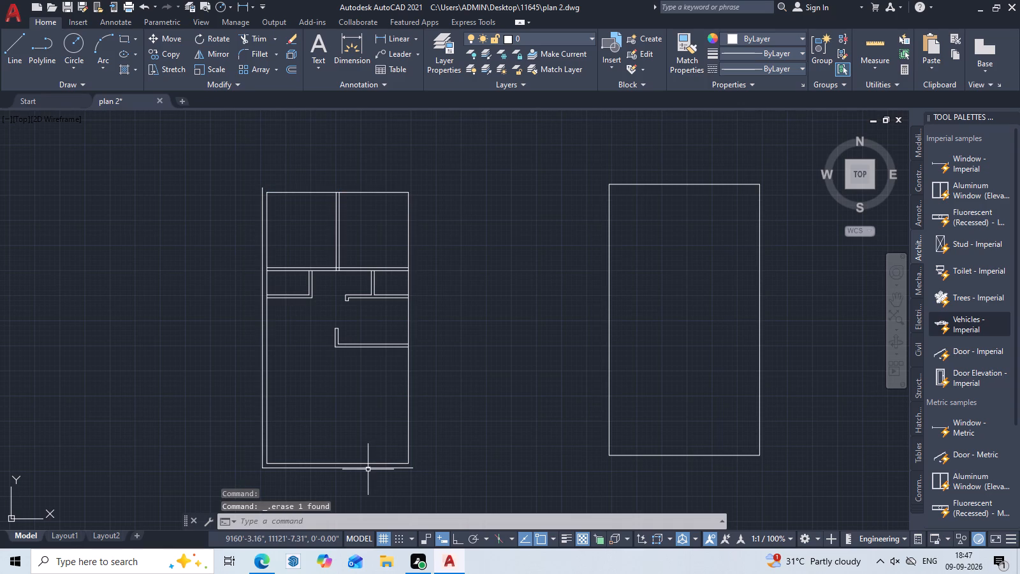
{"action": "left_click", "coordinate": [368, 469]}
{"action": "key", "text": "Delete"}
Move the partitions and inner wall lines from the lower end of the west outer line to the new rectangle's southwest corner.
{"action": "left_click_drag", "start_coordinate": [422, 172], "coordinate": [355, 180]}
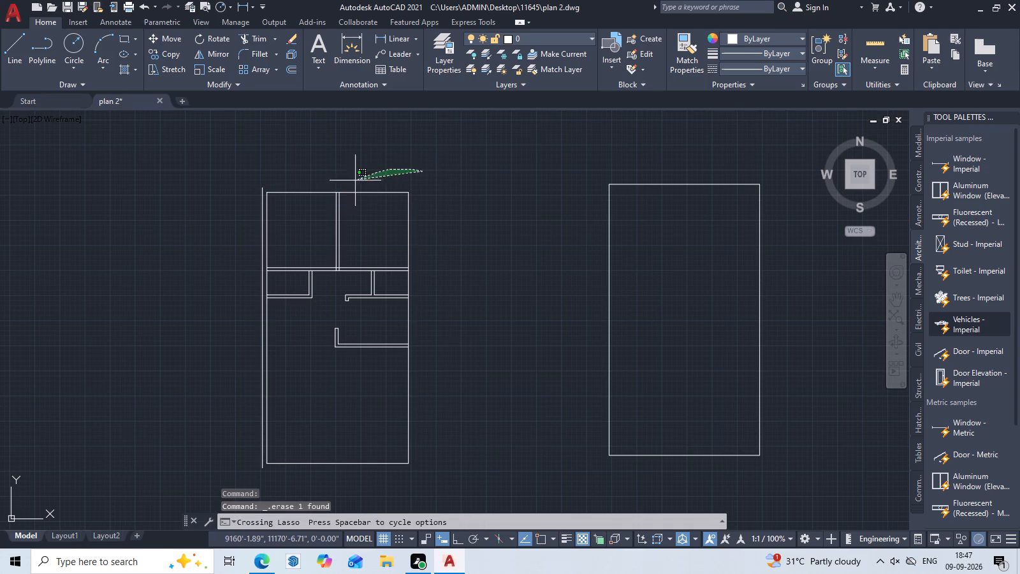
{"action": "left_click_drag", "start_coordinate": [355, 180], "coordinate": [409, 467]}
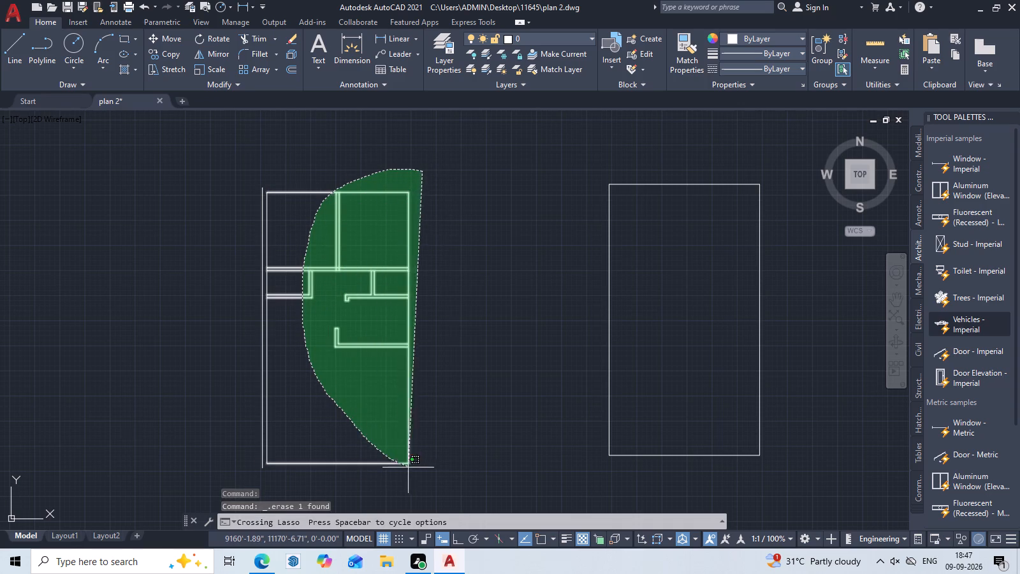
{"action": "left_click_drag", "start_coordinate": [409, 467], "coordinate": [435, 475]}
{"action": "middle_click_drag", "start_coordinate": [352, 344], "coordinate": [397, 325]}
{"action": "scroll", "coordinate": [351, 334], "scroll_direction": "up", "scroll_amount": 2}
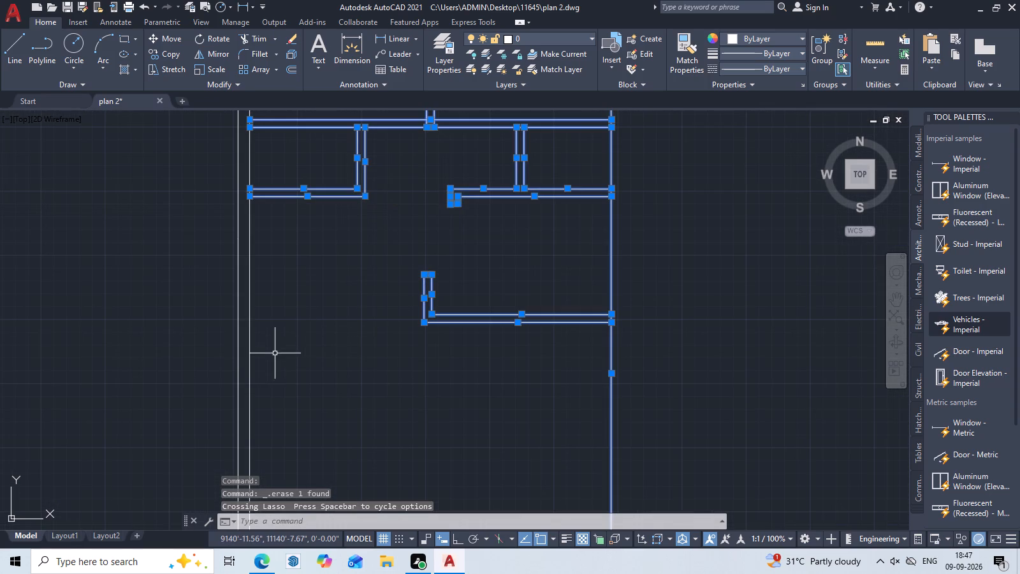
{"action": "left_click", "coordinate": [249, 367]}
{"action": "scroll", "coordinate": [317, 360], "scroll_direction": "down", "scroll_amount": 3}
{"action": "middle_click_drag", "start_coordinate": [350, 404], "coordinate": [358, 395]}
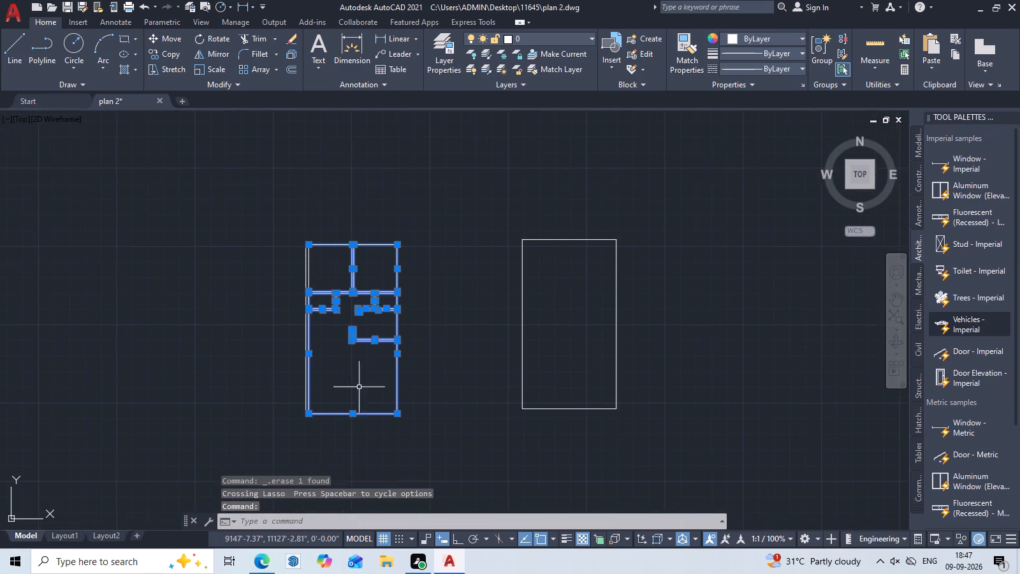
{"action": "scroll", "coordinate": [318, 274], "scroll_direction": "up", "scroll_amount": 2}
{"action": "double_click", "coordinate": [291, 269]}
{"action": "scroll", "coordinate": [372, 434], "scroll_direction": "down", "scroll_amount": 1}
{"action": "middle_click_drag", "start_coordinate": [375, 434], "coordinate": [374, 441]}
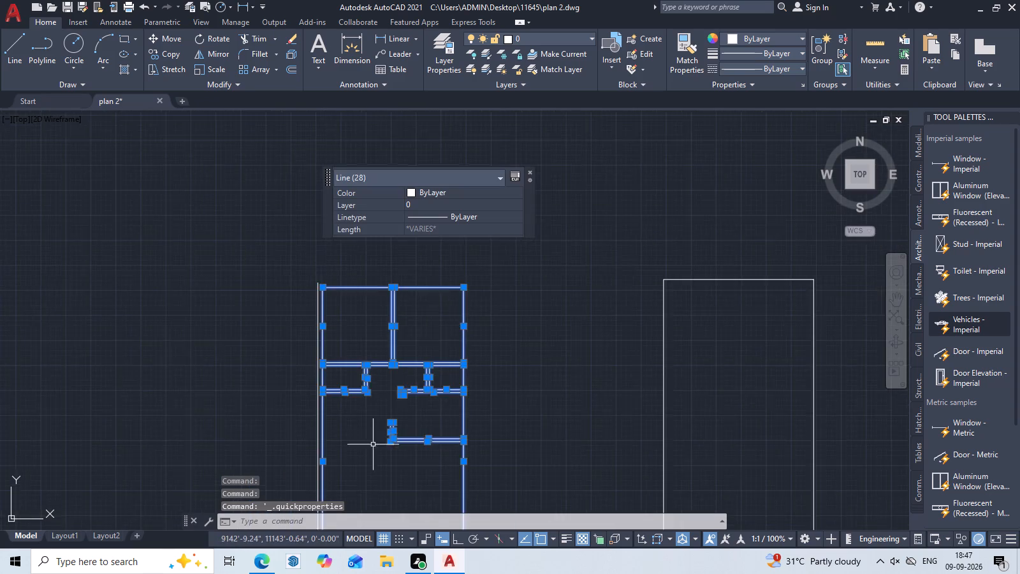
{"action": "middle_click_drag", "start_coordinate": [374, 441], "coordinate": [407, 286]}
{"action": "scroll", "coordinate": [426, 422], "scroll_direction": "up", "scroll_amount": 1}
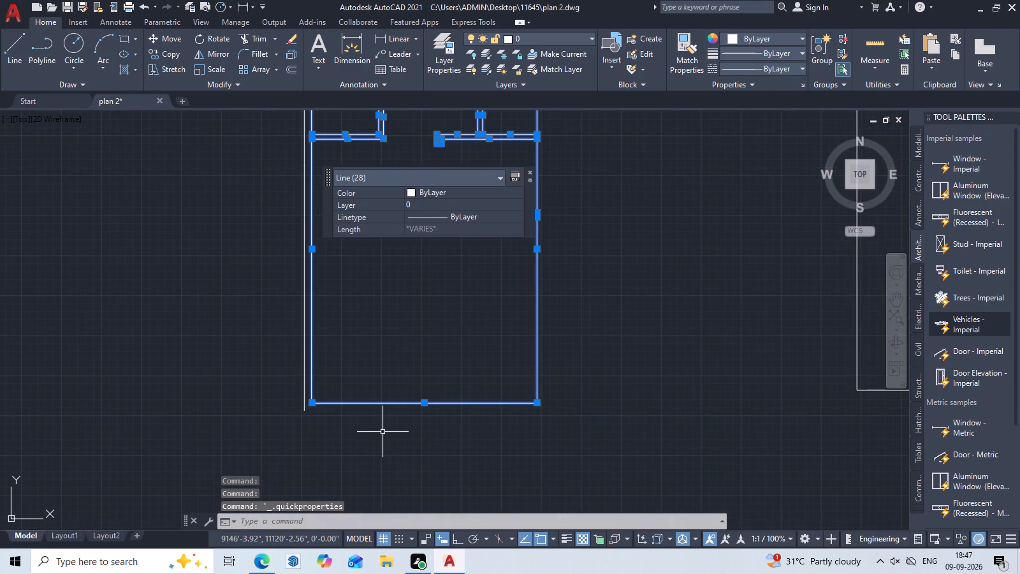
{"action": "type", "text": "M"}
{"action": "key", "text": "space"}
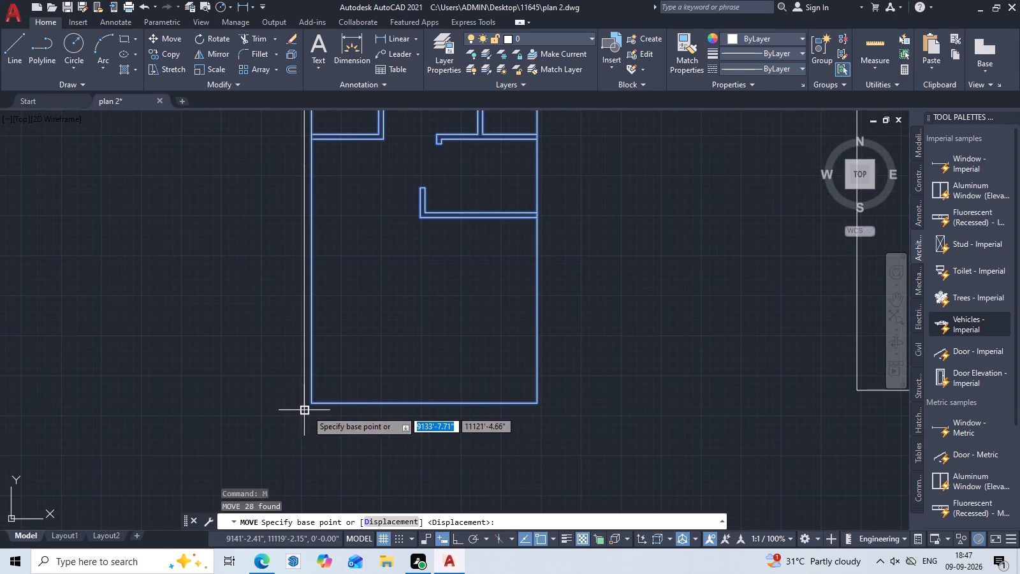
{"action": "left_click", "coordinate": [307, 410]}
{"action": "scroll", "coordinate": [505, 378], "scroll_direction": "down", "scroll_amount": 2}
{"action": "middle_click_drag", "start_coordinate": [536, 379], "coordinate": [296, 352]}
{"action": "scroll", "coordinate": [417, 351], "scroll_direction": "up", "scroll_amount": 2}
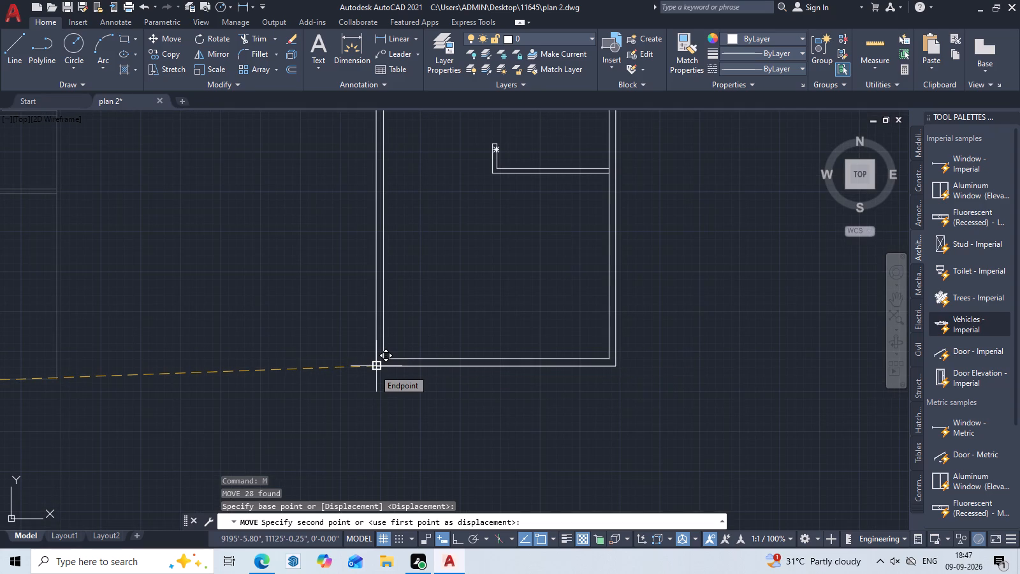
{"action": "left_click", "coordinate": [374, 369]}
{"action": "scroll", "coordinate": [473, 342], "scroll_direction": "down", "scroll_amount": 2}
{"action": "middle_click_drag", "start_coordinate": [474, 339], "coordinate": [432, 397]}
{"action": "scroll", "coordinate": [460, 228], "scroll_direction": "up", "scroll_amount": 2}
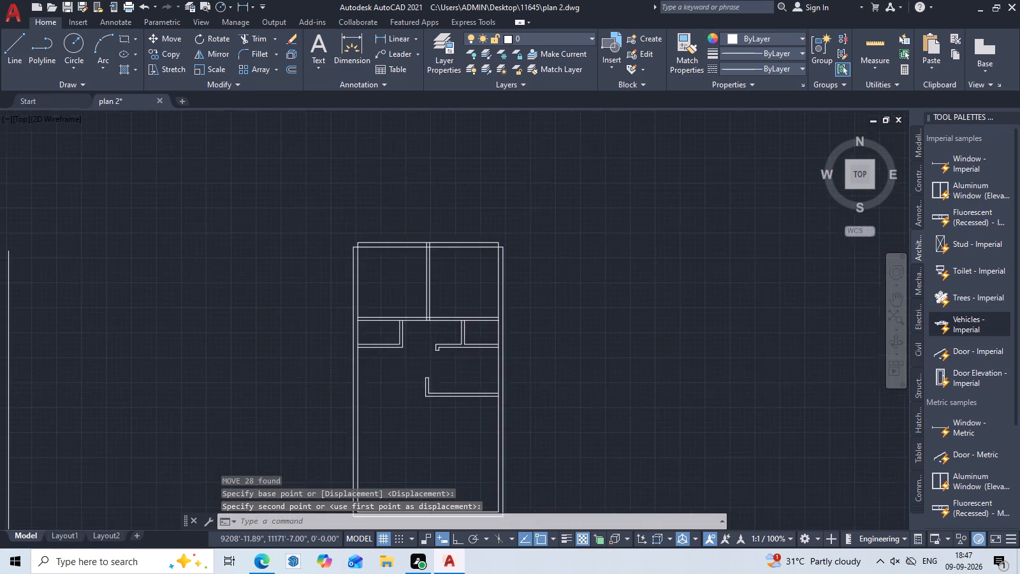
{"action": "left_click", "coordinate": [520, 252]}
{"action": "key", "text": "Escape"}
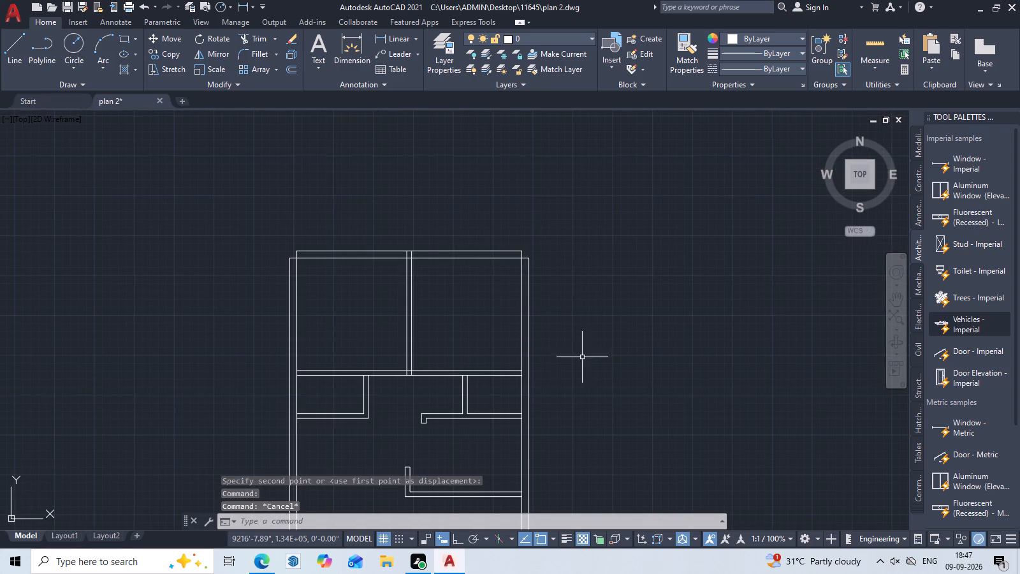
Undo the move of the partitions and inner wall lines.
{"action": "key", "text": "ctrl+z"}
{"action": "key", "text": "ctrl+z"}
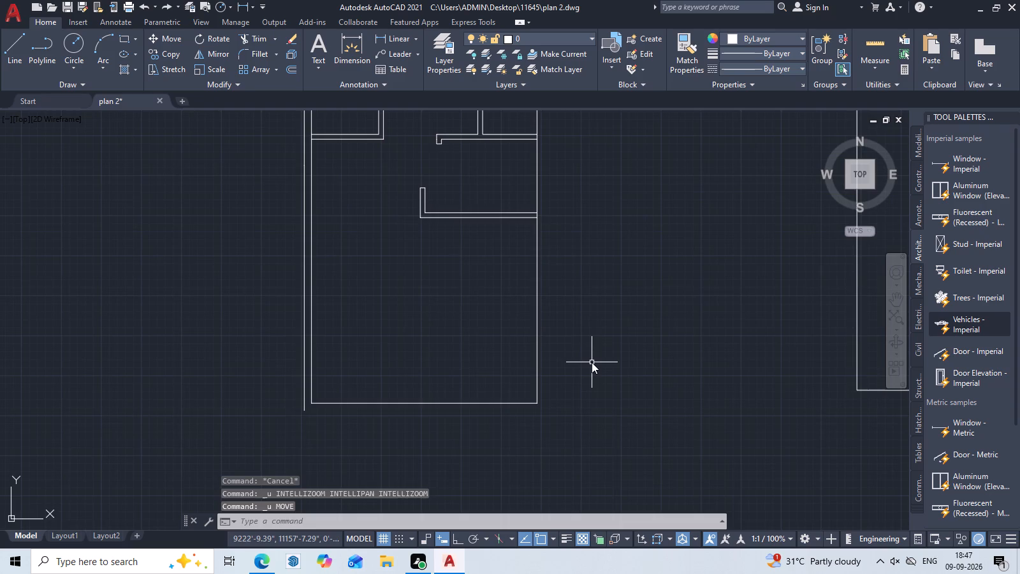
Offset the new 25' by 45' rectangle 9" inward to form the inner face of the outer walls.
{"action": "scroll", "coordinate": [592, 362], "scroll_direction": "down", "scroll_amount": 3}
{"action": "middle_click_drag", "start_coordinate": [592, 362], "coordinate": [513, 376]}
{"action": "scroll", "coordinate": [508, 376], "scroll_direction": "up", "scroll_amount": 2}
{"action": "middle_click_drag", "start_coordinate": [588, 355], "coordinate": [393, 360]}
{"action": "type", "text": "O"}
{"action": "key", "text": "space"}
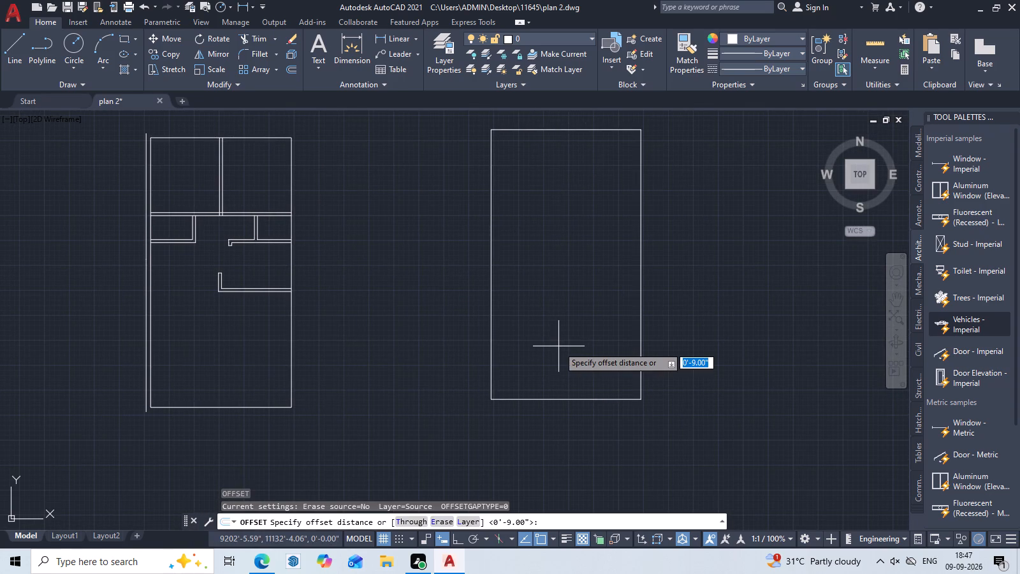
{"action": "key", "text": "space"}
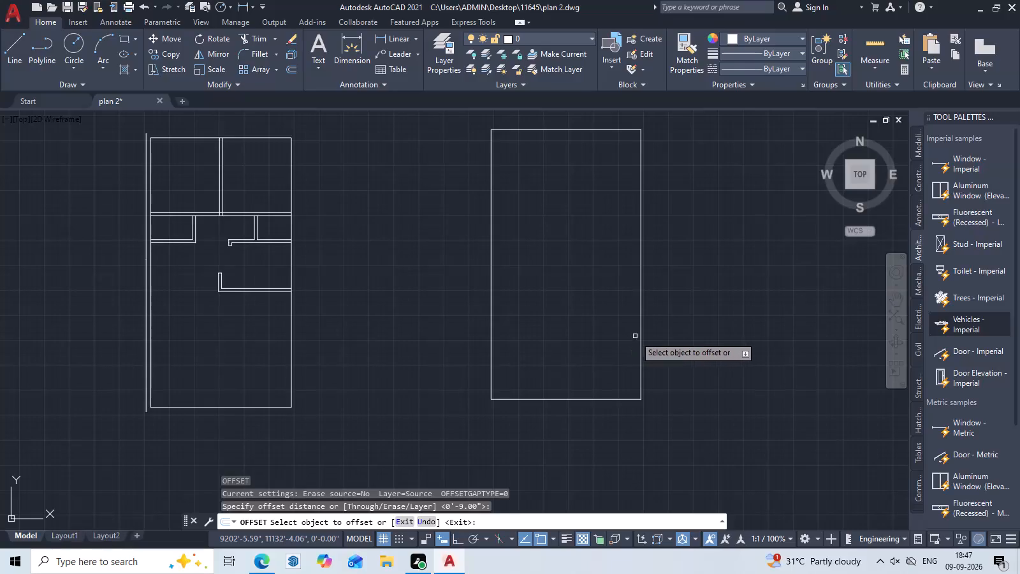
{"action": "left_click", "coordinate": [641, 333]}
{"action": "left_click", "coordinate": [599, 334]}
{"action": "key", "text": "Escape"}
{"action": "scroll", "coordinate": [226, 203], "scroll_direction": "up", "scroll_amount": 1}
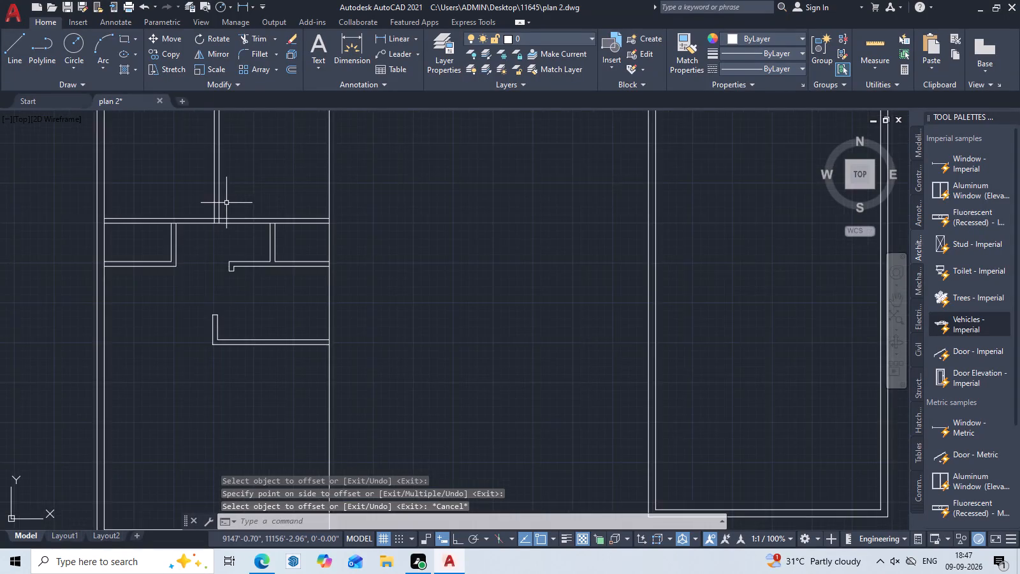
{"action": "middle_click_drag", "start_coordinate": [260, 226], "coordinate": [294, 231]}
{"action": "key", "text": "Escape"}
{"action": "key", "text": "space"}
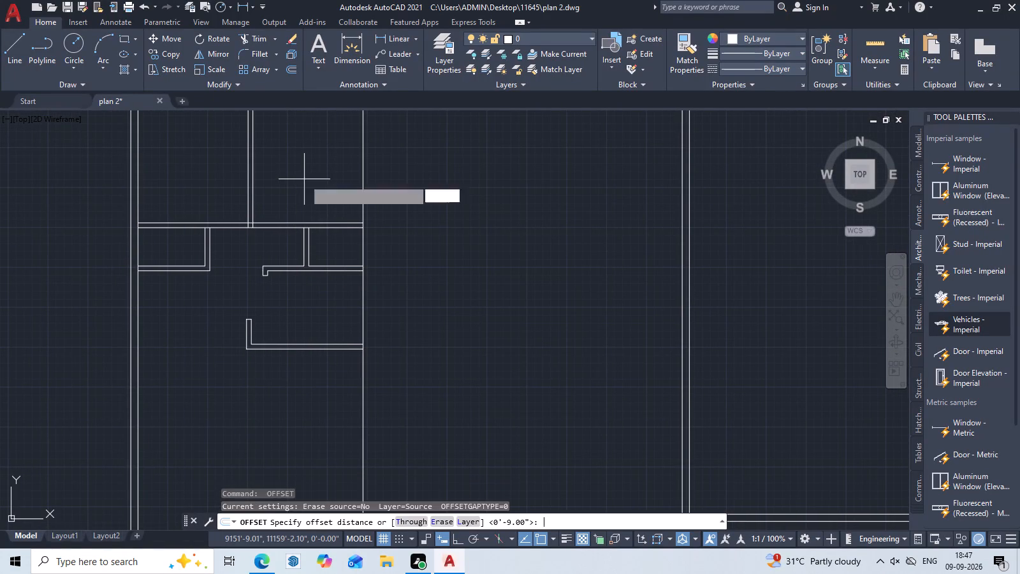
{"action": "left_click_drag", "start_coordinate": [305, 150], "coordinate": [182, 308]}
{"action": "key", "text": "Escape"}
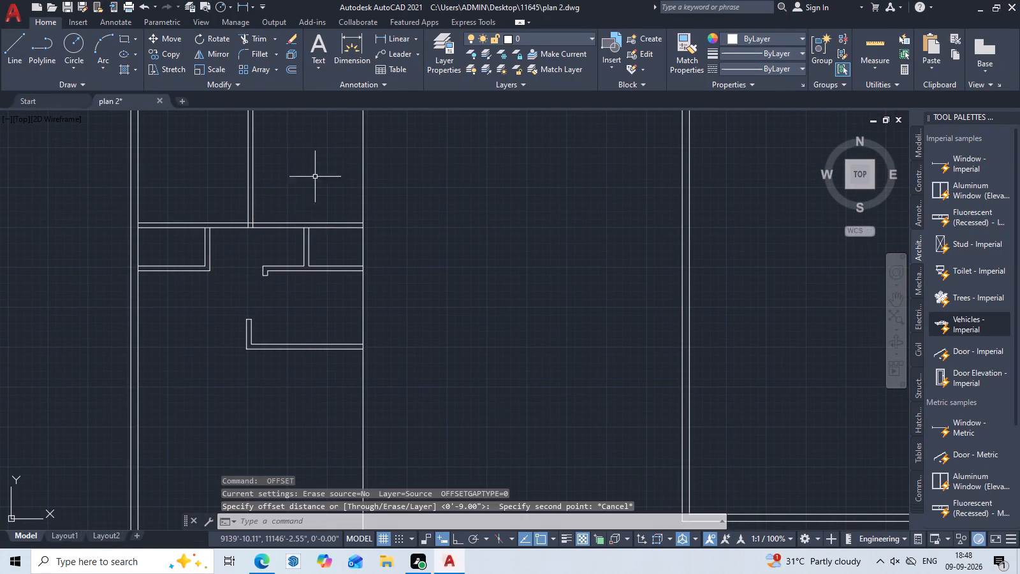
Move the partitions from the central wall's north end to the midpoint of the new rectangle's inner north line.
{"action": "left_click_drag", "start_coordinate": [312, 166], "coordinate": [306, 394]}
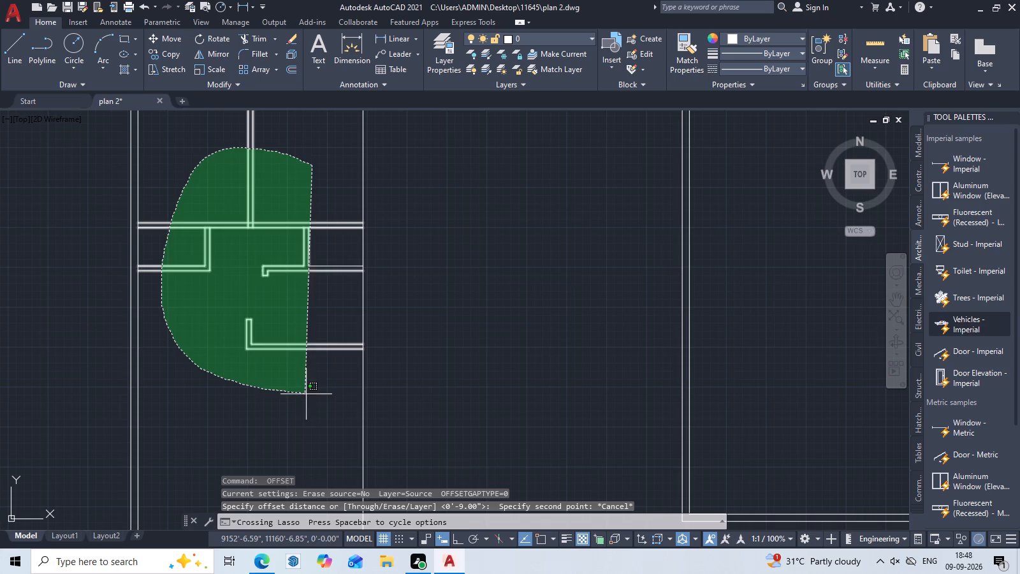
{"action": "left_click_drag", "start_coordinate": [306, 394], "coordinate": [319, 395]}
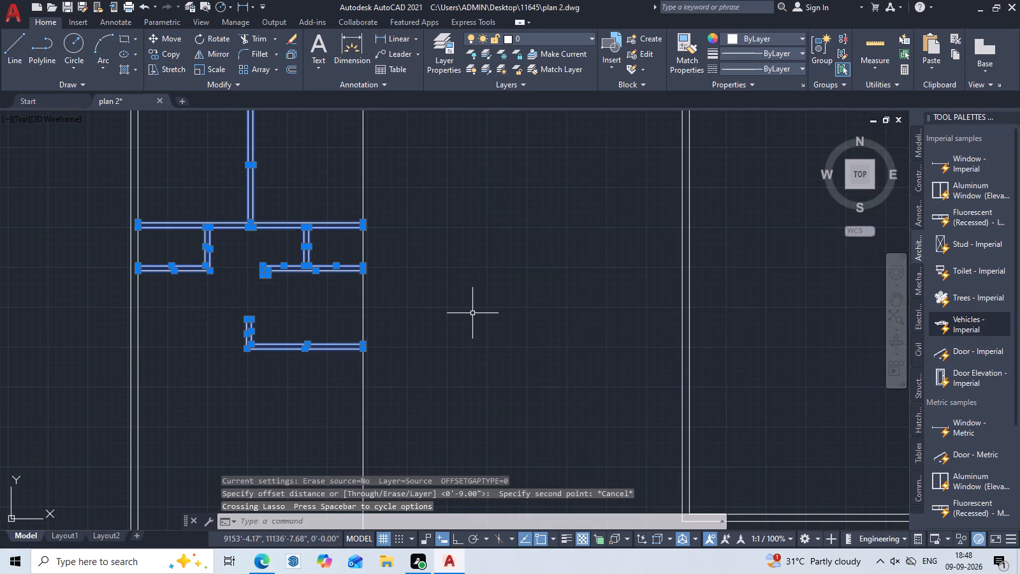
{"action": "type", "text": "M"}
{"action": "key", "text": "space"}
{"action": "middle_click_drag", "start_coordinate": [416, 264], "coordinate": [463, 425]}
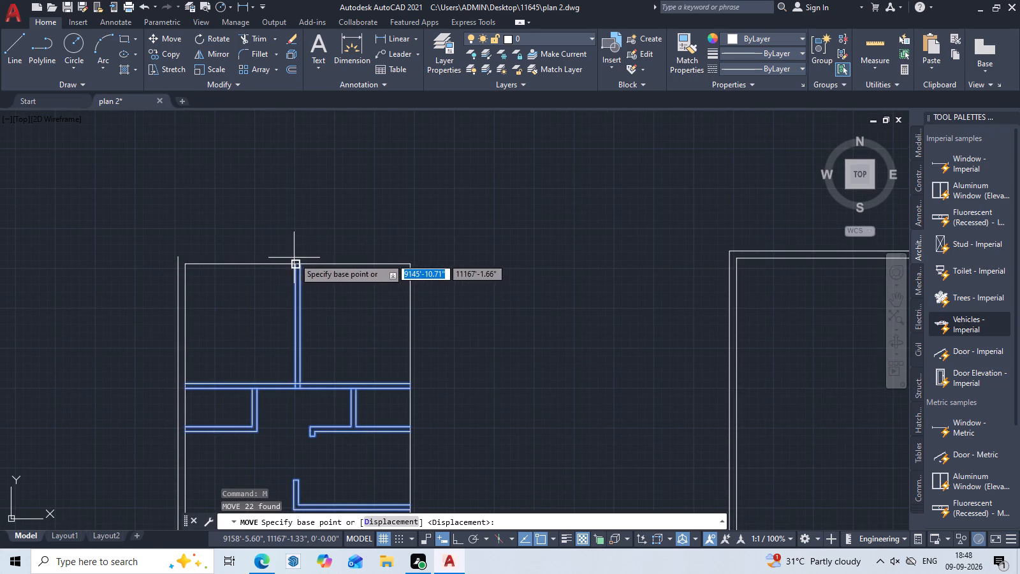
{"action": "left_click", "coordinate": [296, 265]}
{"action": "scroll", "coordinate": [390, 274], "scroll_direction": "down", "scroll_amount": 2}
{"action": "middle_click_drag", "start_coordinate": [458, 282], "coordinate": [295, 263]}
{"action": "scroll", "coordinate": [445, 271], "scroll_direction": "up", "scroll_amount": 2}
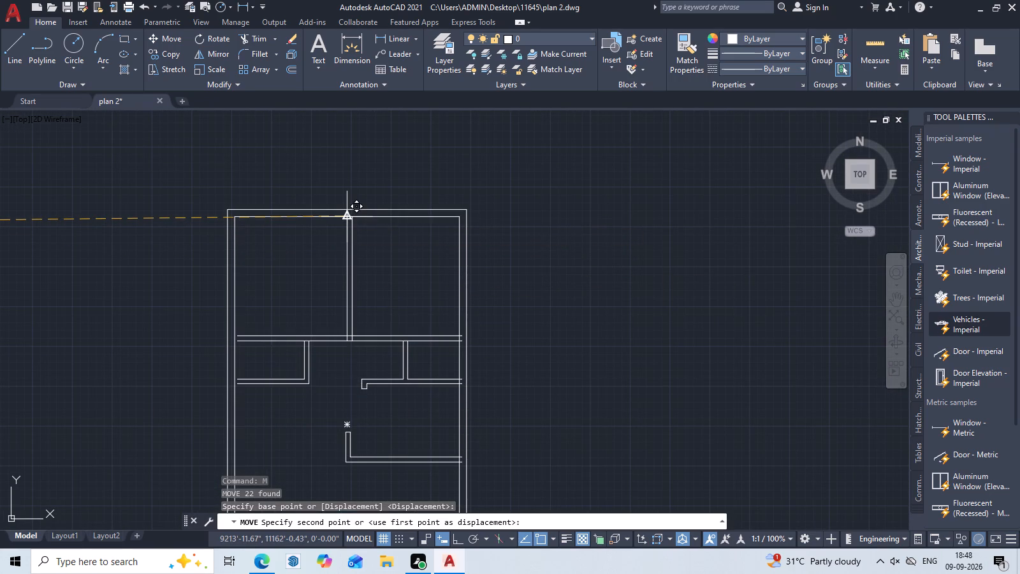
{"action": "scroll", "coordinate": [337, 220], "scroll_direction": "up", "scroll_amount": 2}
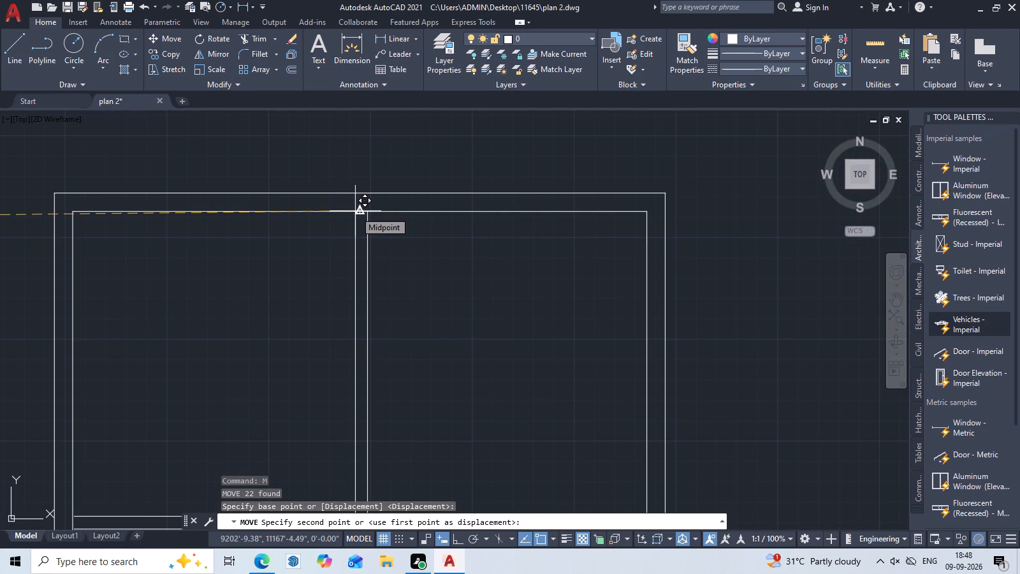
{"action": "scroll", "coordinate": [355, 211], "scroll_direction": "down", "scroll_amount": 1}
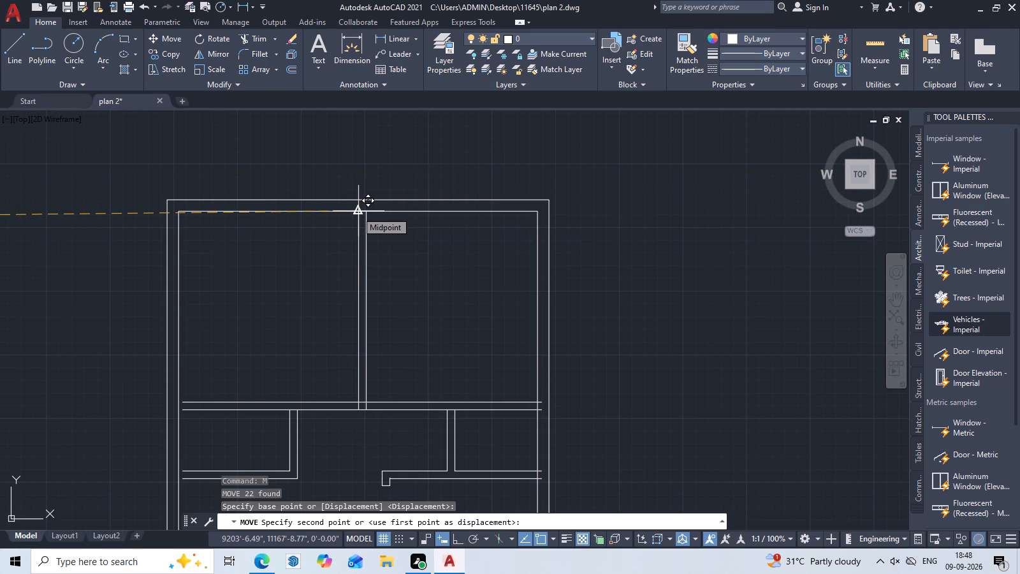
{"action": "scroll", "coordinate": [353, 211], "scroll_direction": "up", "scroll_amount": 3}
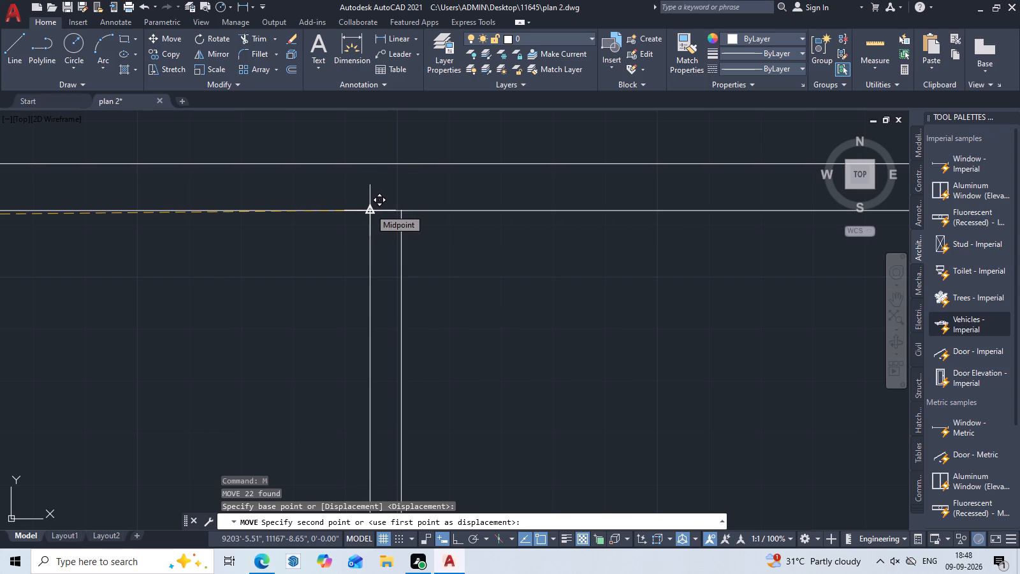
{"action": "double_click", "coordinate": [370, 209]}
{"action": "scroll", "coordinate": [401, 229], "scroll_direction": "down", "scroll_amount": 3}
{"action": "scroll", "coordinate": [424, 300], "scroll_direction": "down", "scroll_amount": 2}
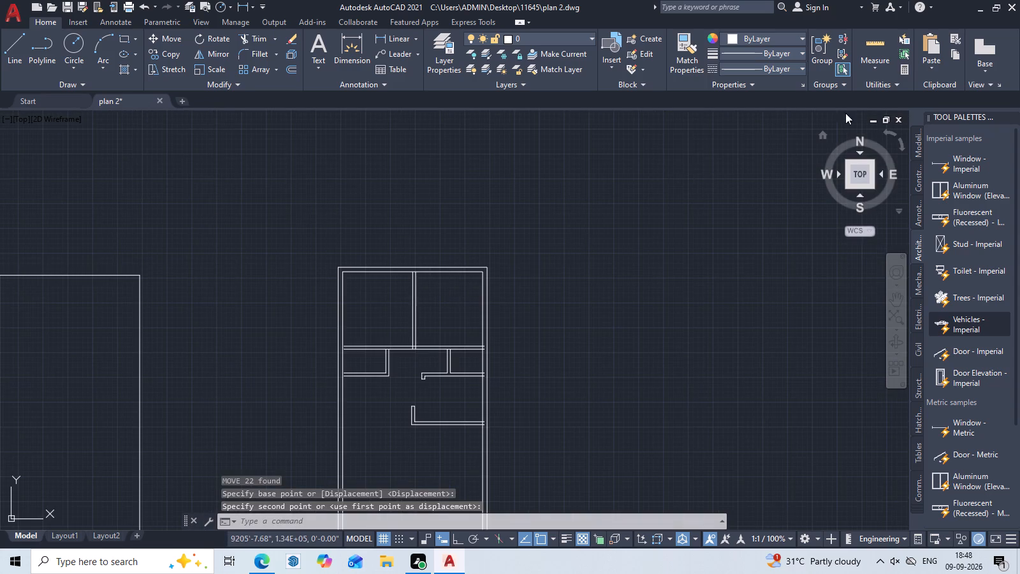
Measure the width and depth of the northwest room.
{"action": "left_click", "coordinate": [877, 45]}
{"action": "scroll", "coordinate": [388, 315], "scroll_direction": "up", "scroll_amount": 2}
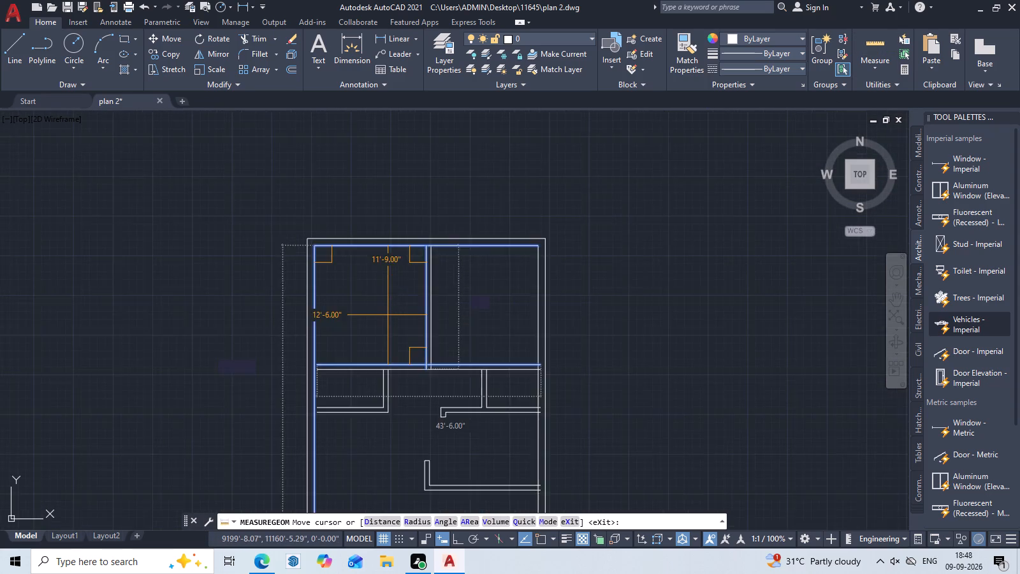
{"action": "scroll", "coordinate": [388, 315], "scroll_direction": "up", "scroll_amount": 1}
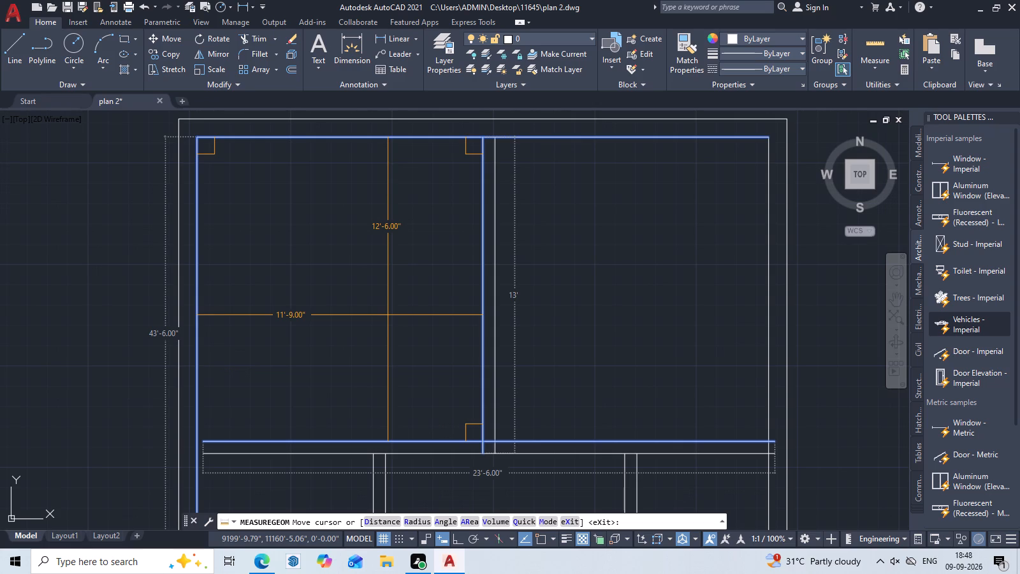
{"action": "key", "text": "Escape"}
Delete all partition lines inside the new 25' by 45' double rectangle.
{"action": "scroll", "coordinate": [284, 313], "scroll_direction": "down", "scroll_amount": 4}
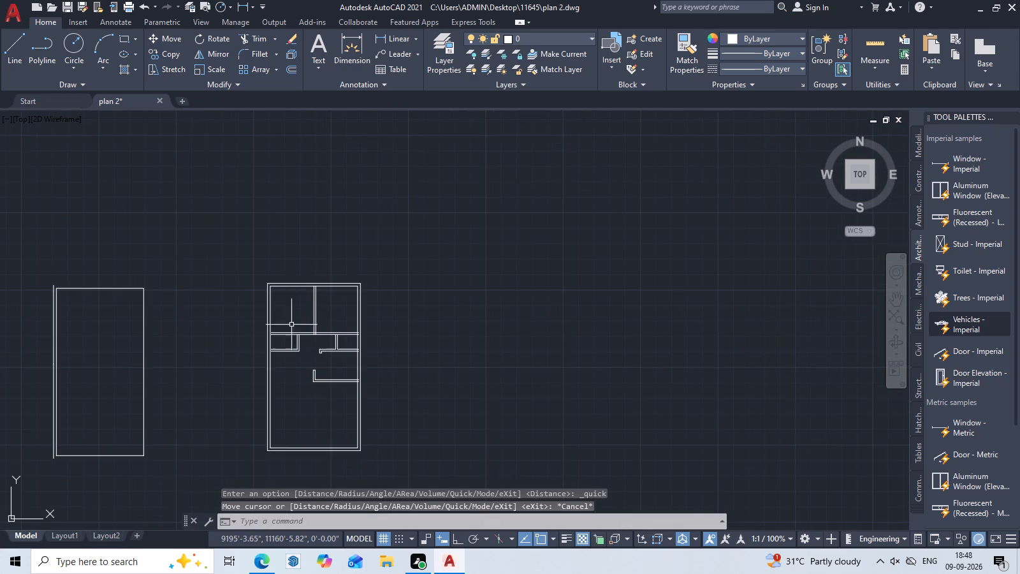
{"action": "scroll", "coordinate": [323, 347], "scroll_direction": "up", "scroll_amount": 3}
{"action": "left_click_drag", "start_coordinate": [337, 202], "coordinate": [375, 462]}
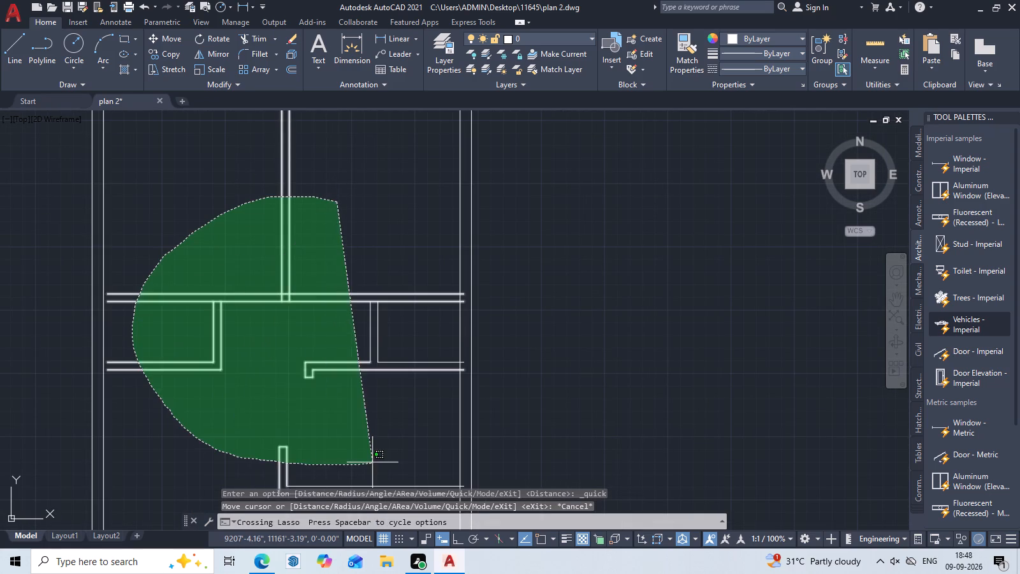
{"action": "left_click_drag", "start_coordinate": [375, 462], "coordinate": [377, 462]}
{"action": "key", "text": "Delete"}
{"action": "scroll", "coordinate": [377, 330], "scroll_direction": "down", "scroll_amount": 2}
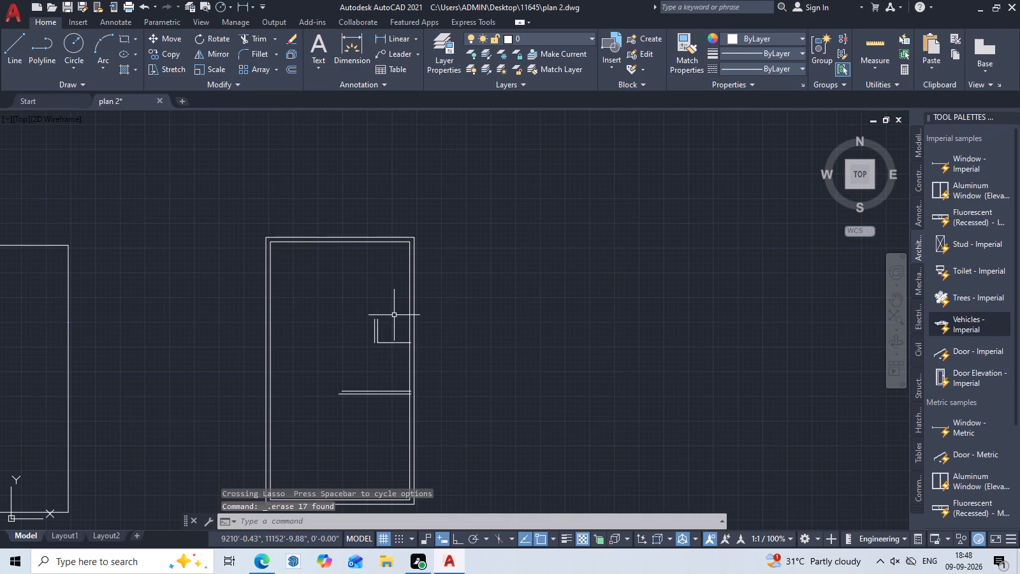
{"action": "left_click_drag", "start_coordinate": [393, 314], "coordinate": [361, 390]}
{"action": "key", "text": "Delete"}
{"action": "left_click_drag", "start_coordinate": [381, 382], "coordinate": [348, 415]}
{"action": "key", "text": "Delete"}
Delete the remaining outer wall lines of the old layout west of the new rectangle.
{"action": "scroll", "coordinate": [388, 400], "scroll_direction": "down", "scroll_amount": 2}
{"action": "middle_click_drag", "start_coordinate": [402, 398], "coordinate": [499, 385]}
{"action": "left_click_drag", "start_coordinate": [415, 304], "coordinate": [309, 481]}
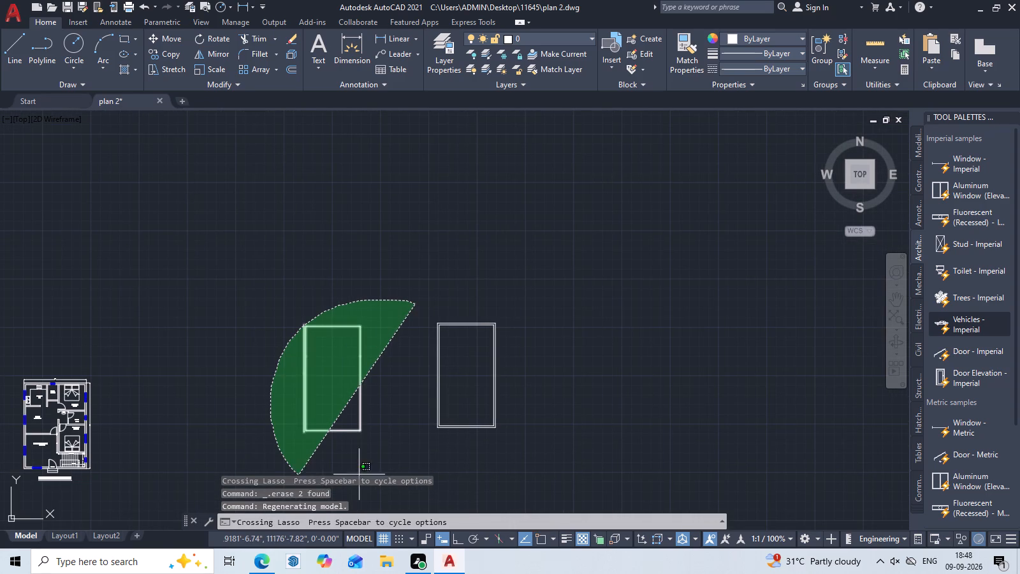
{"action": "key", "text": "Delete"}
{"action": "key", "text": "Escape"}
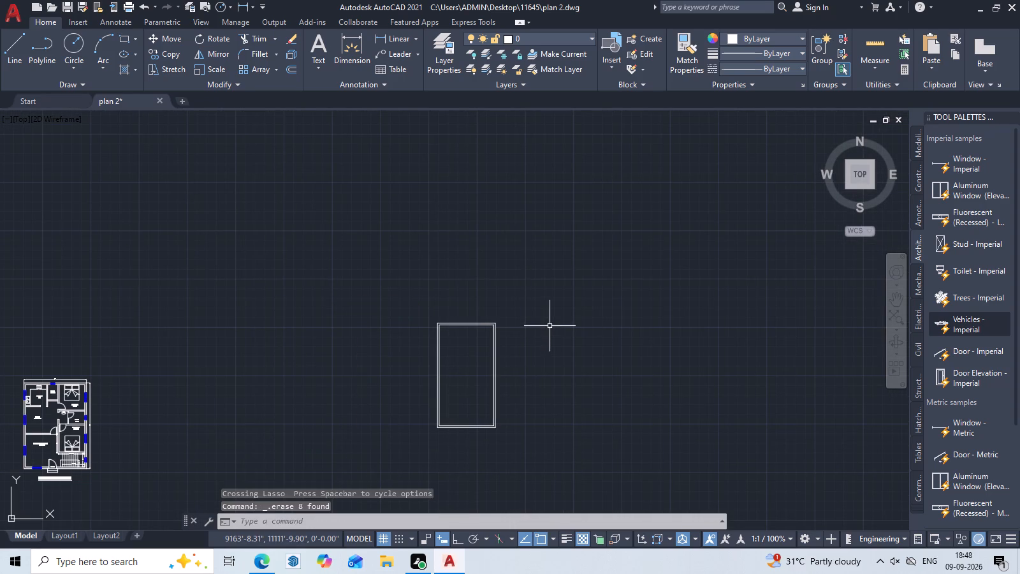
Move the 25' by 45' double rectangle to just east of the ground floor plan.
{"action": "left_click_drag", "start_coordinate": [556, 279], "coordinate": [513, 469]}
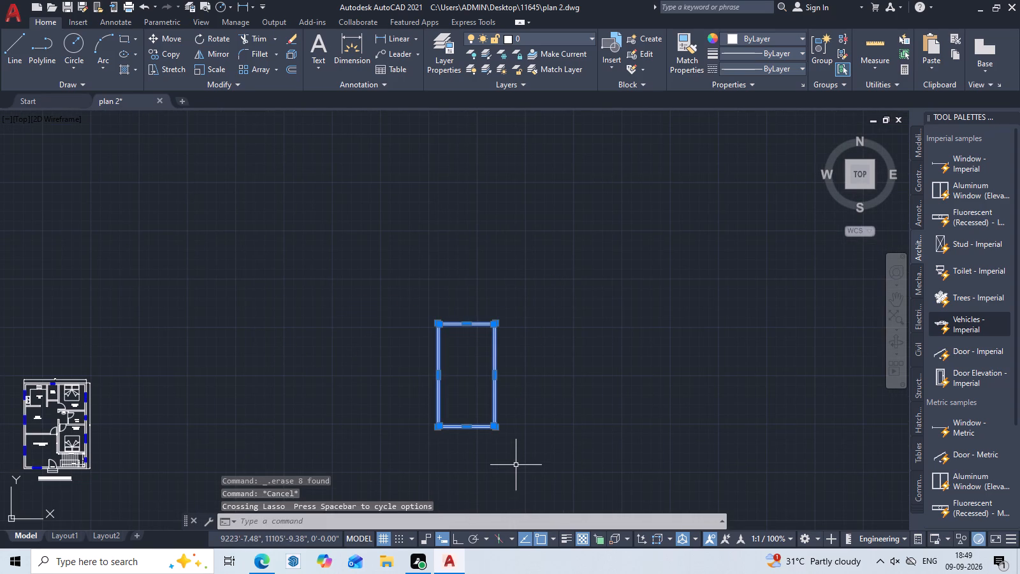
{"action": "type", "text": "M"}
{"action": "key", "text": "space"}
{"action": "left_click", "coordinate": [470, 375]}
{"action": "middle_click_drag", "start_coordinate": [218, 443], "coordinate": [436, 351]}
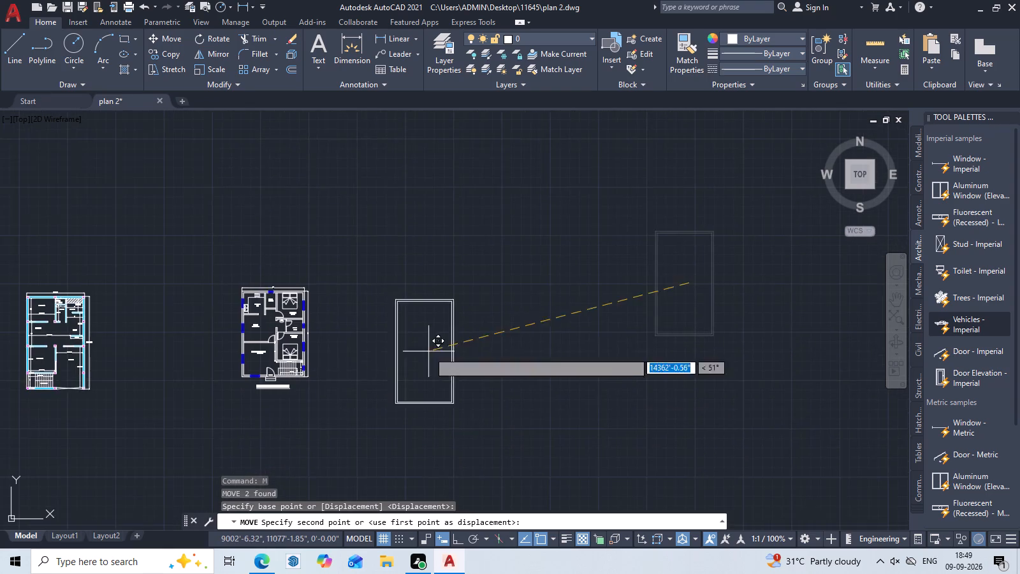
{"action": "scroll", "coordinate": [347, 337], "scroll_direction": "up", "scroll_amount": 2}
{"action": "left_click", "coordinate": [391, 326]}
{"action": "middle_click_drag", "start_coordinate": [477, 350], "coordinate": [586, 350]}
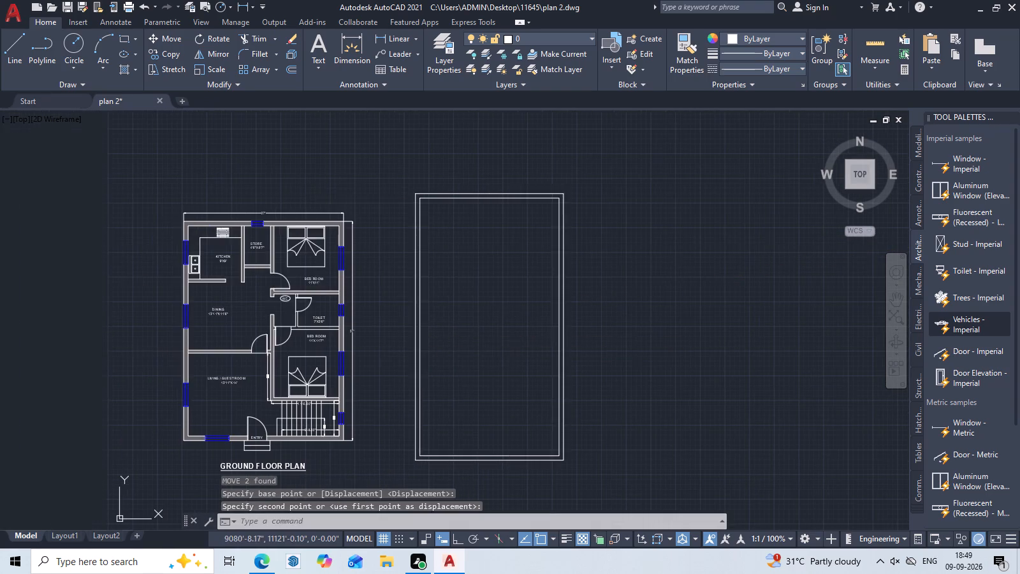
{"action": "key", "text": "Escape"}
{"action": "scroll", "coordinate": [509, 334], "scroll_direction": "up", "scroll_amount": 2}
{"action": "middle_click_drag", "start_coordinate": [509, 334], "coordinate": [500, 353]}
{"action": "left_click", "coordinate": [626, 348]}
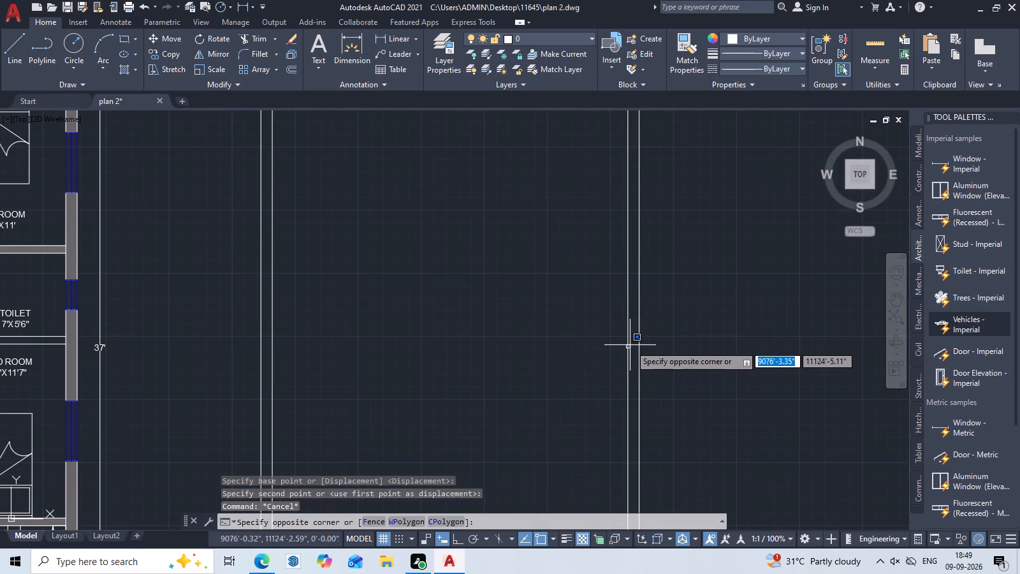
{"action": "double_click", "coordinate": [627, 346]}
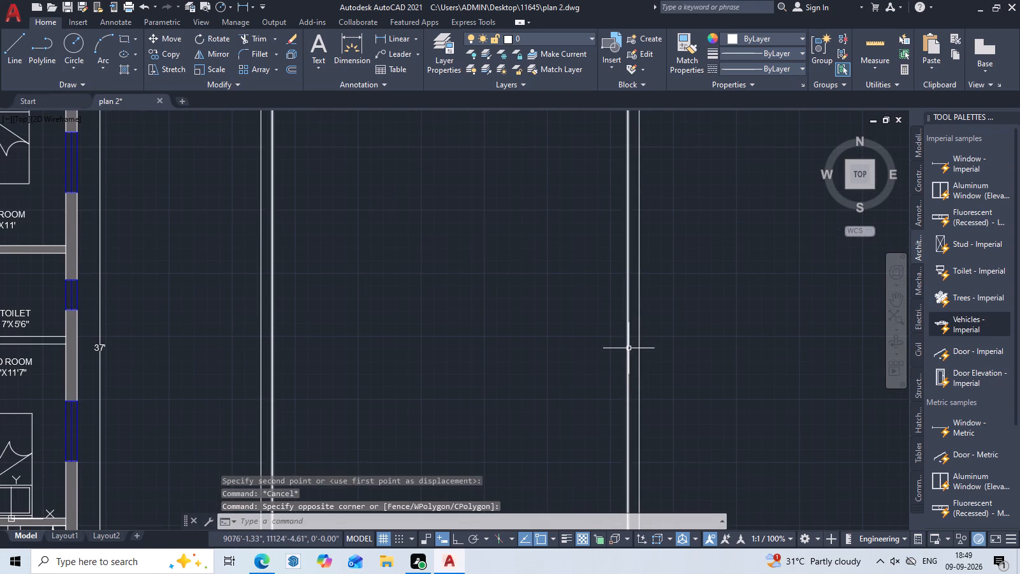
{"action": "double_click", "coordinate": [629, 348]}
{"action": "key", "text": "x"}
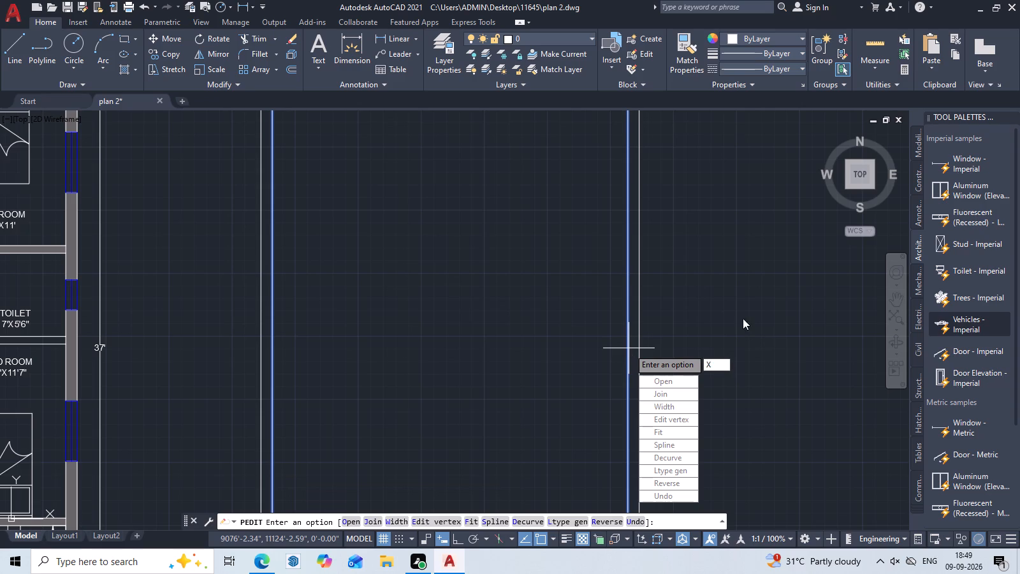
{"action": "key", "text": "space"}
Explode the inner rectangle into separate wall lines.
{"action": "left_click", "coordinate": [627, 326]}
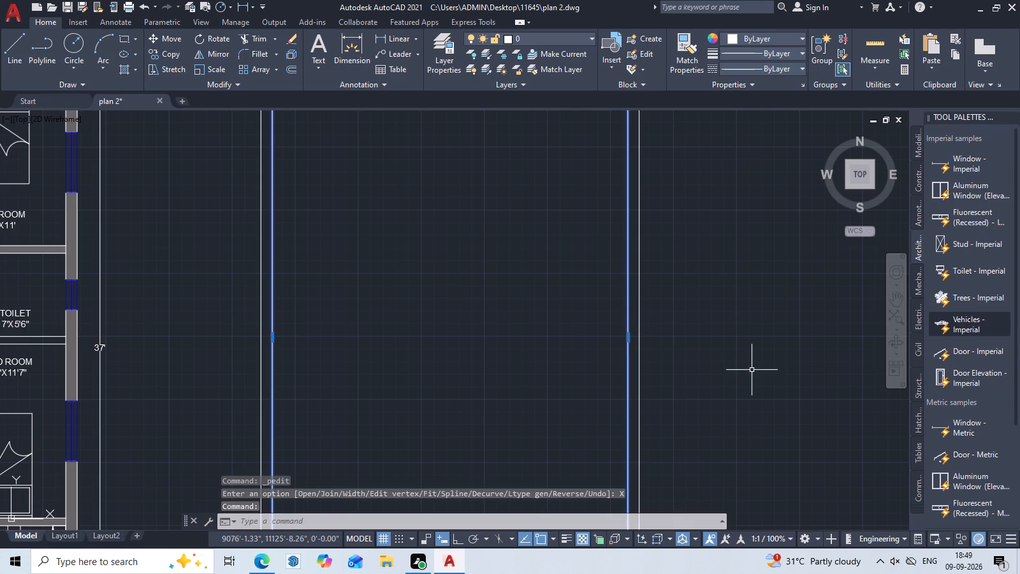
{"action": "type", "text": "X"}
{"action": "key", "text": "space"}
Offset the inner west and east wall lines 11'6" inward to form a central north-south partition.
{"action": "scroll", "coordinate": [372, 239], "scroll_direction": "down", "scroll_amount": 3}
{"action": "middle_click_drag", "start_coordinate": [374, 265], "coordinate": [379, 315]}
{"action": "scroll", "coordinate": [367, 273], "scroll_direction": "up", "scroll_amount": 3}
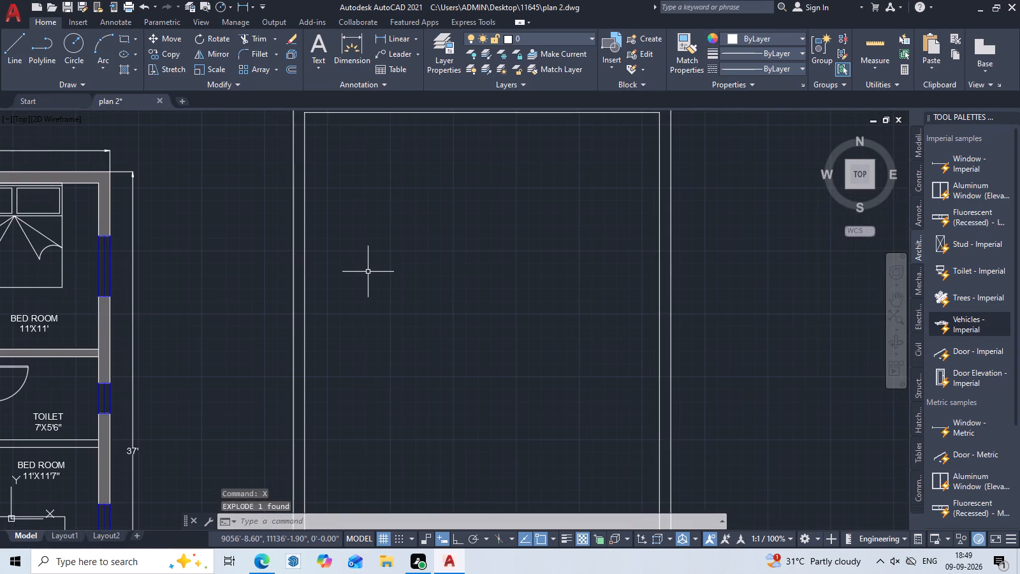
{"action": "type", "text": "O"}
{"action": "key", "text": "space"}
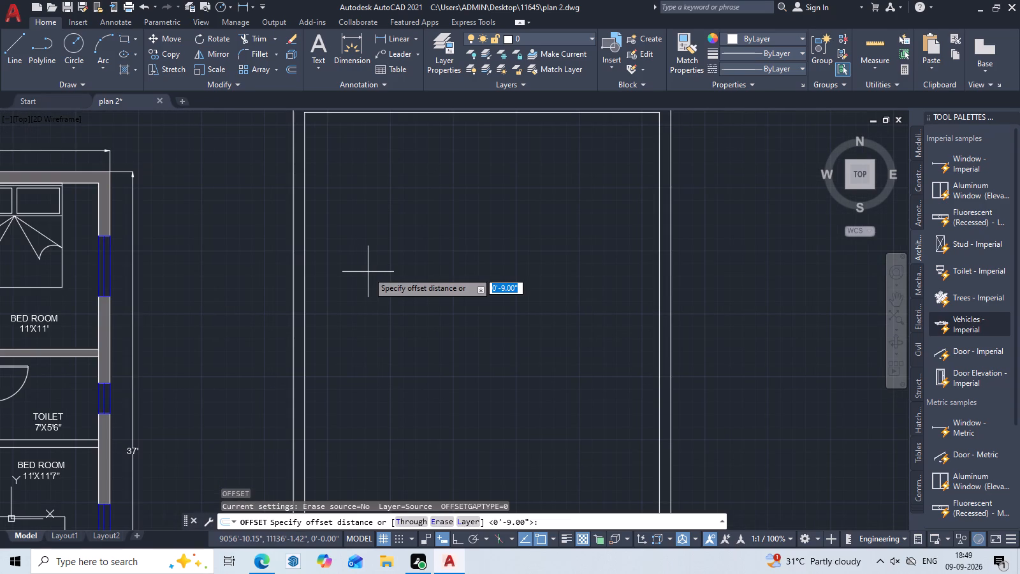
{"action": "type", "text": "11"}
{"action": "key", "text": "apostrophe"}
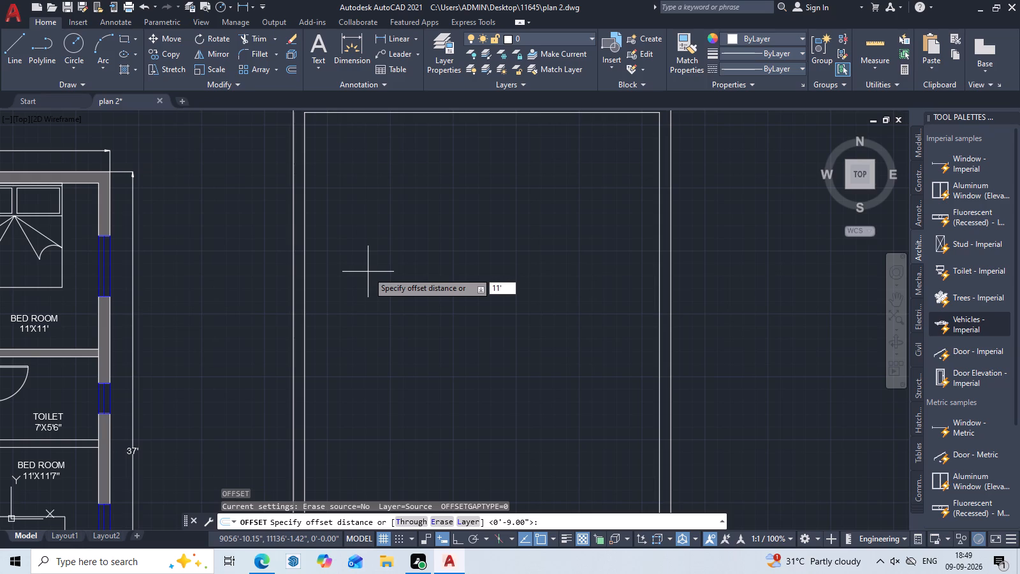
{"action": "key", "text": "6"}
{"action": "type", "text": "\""}
{"action": "key", "text": "space"}
{"action": "left_click", "coordinate": [305, 238]}
{"action": "double_click", "coordinate": [408, 243]}
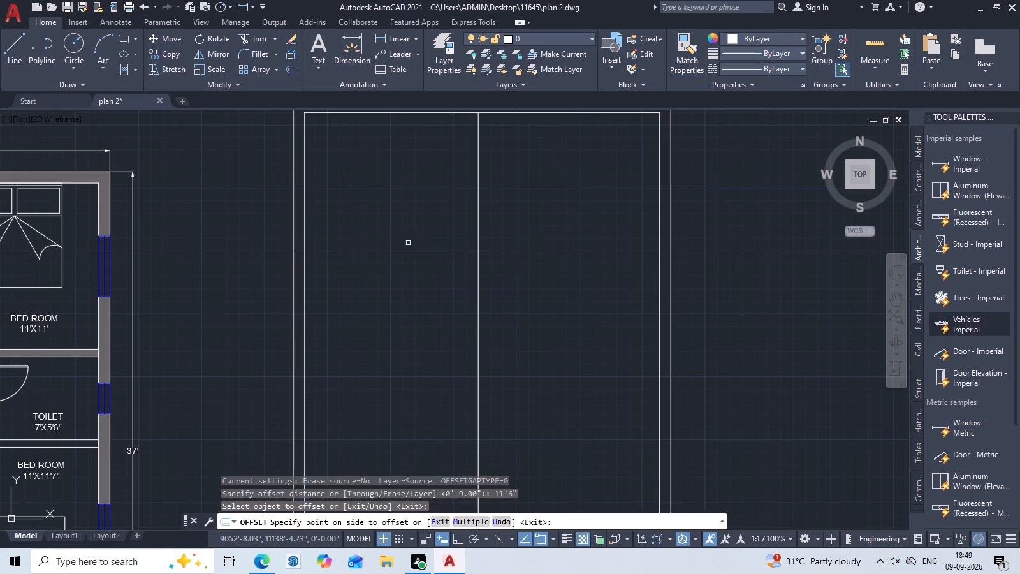
{"action": "left_click", "coordinate": [664, 228]}
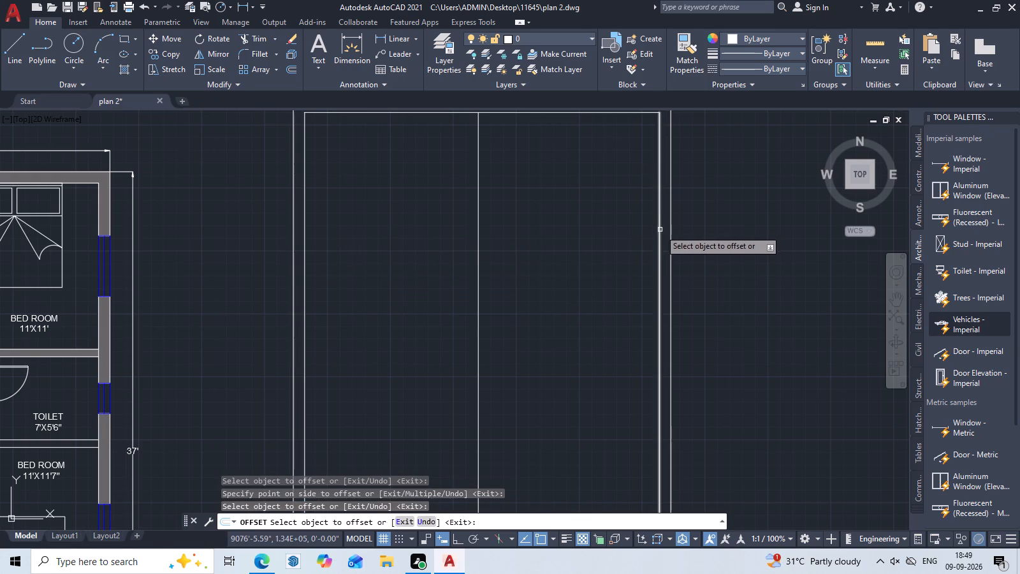
{"action": "left_click", "coordinate": [660, 230]}
{"action": "left_click", "coordinate": [538, 244]}
{"action": "scroll", "coordinate": [523, 240], "scroll_direction": "down", "scroll_amount": 2}
{"action": "middle_click_drag", "start_coordinate": [523, 245], "coordinate": [523, 269]}
{"action": "scroll", "coordinate": [520, 259], "scroll_direction": "up", "scroll_amount": 1}
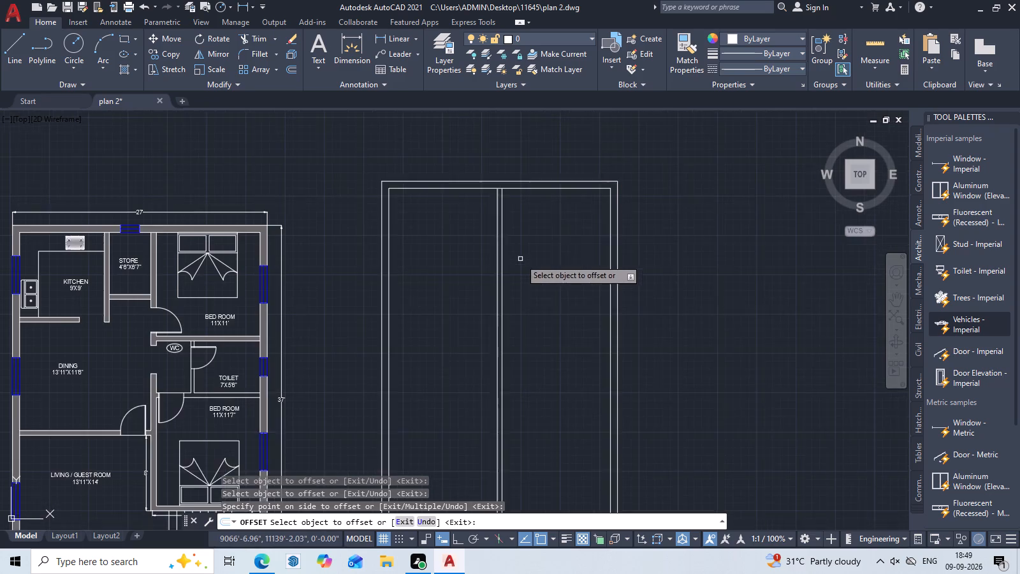
{"action": "middle_click_drag", "start_coordinate": [520, 259], "coordinate": [562, 250]}
{"action": "key", "text": "Escape"}
Add a linear dimension for the outer rectangle's full width, just above its north side.
{"action": "left_click", "coordinate": [398, 37]}
{"action": "middle_click_drag", "start_coordinate": [470, 175], "coordinate": [467, 222]}
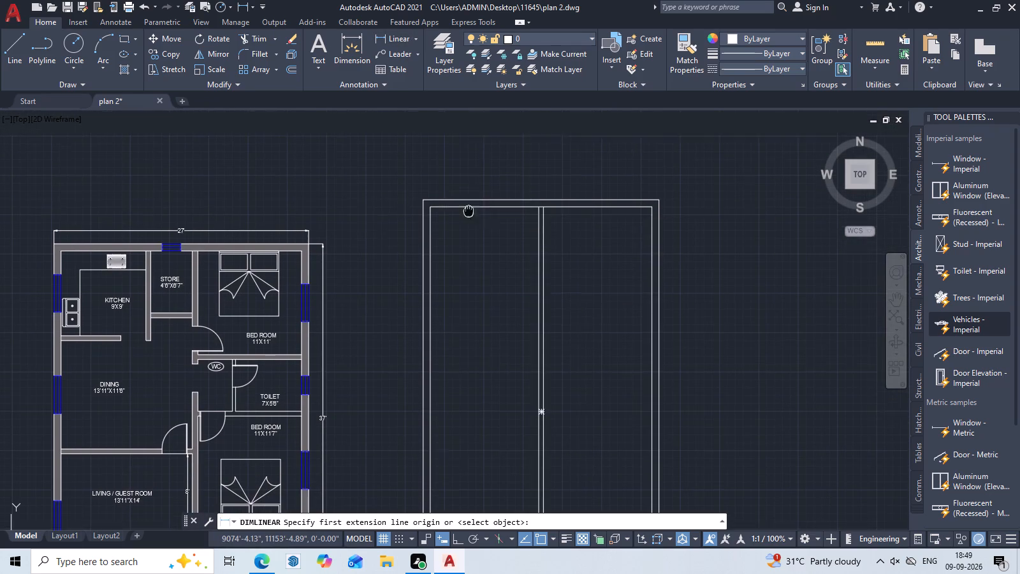
{"action": "middle_click_drag", "start_coordinate": [467, 222], "coordinate": [467, 223]}
{"action": "scroll", "coordinate": [426, 225], "scroll_direction": "up", "scroll_amount": 3}
{"action": "left_click", "coordinate": [402, 204]}
{"action": "middle_click_drag", "start_coordinate": [611, 219], "coordinate": [216, 226]}
{"action": "middle_click_drag", "start_coordinate": [484, 237], "coordinate": [344, 240]}
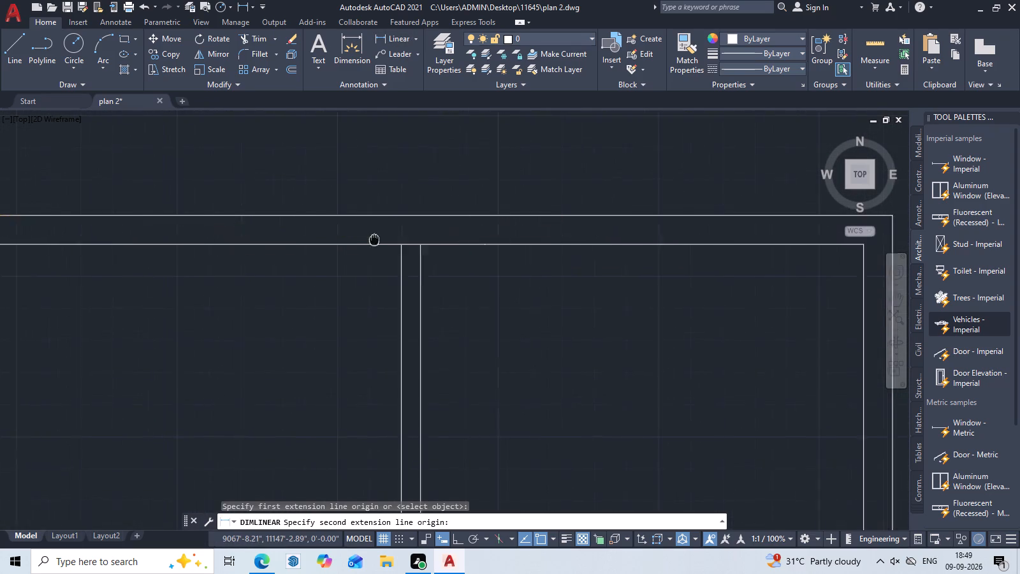
{"action": "middle_click_drag", "start_coordinate": [344, 240], "coordinate": [293, 237]}
{"action": "left_click", "coordinate": [769, 212]}
{"action": "left_click", "coordinate": [743, 179]}
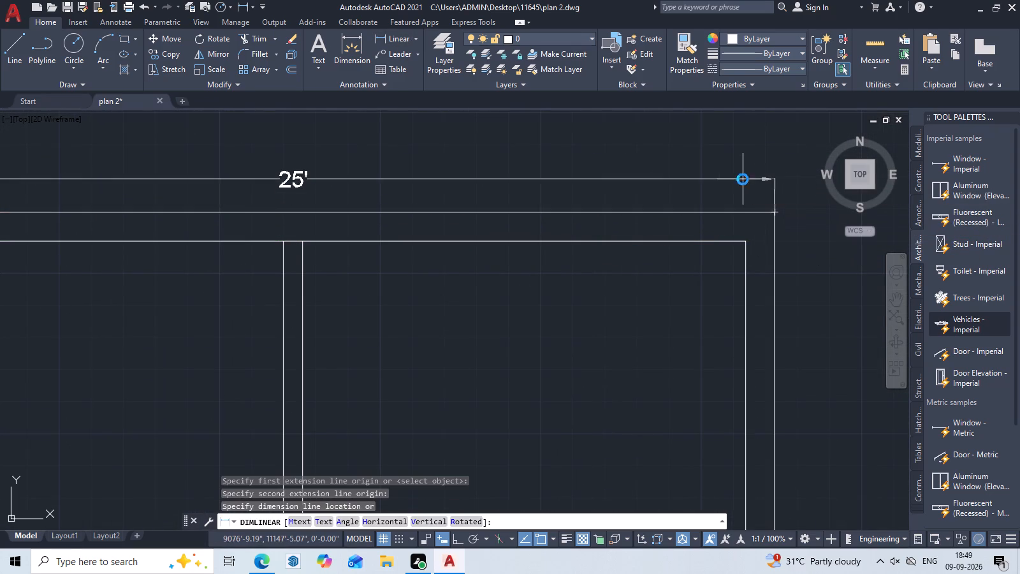
Add a linear dimension for the outer rectangle's full north-south length, along its east side.
{"action": "middle_click_drag", "start_coordinate": [688, 268], "coordinate": [625, 145]}
{"action": "scroll", "coordinate": [629, 170], "scroll_direction": "down", "scroll_amount": 2}
{"action": "middle_click_drag", "start_coordinate": [684, 224], "coordinate": [629, 286]}
{"action": "scroll", "coordinate": [629, 229], "scroll_direction": "up", "scroll_amount": 2}
{"action": "key", "text": "space"}
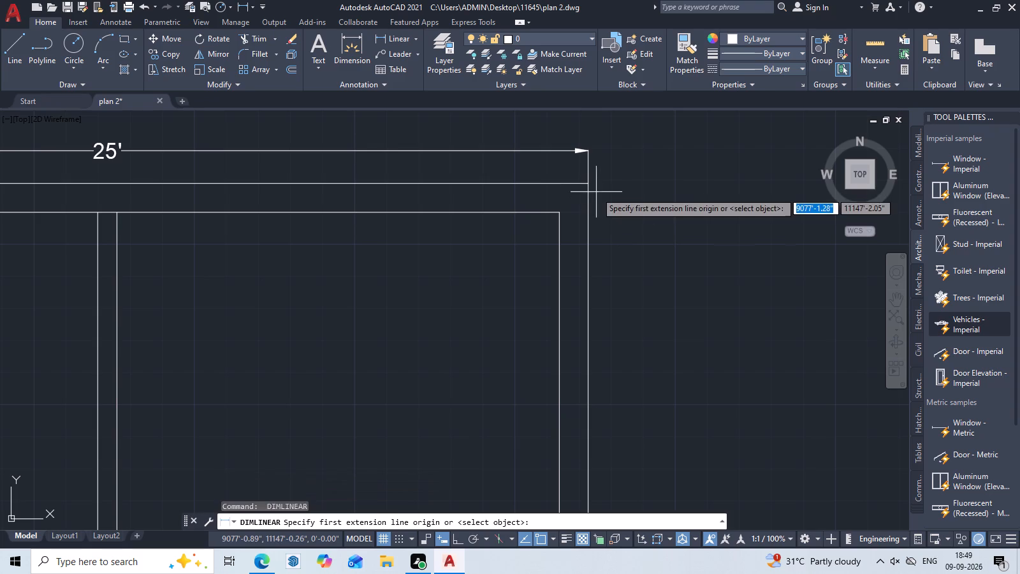
{"action": "left_click", "coordinate": [592, 186]}
{"action": "middle_click_drag", "start_coordinate": [644, 340], "coordinate": [628, 165]}
{"action": "scroll", "coordinate": [629, 211], "scroll_direction": "down", "scroll_amount": 4}
{"action": "middle_click_drag", "start_coordinate": [633, 329], "coordinate": [625, 271]}
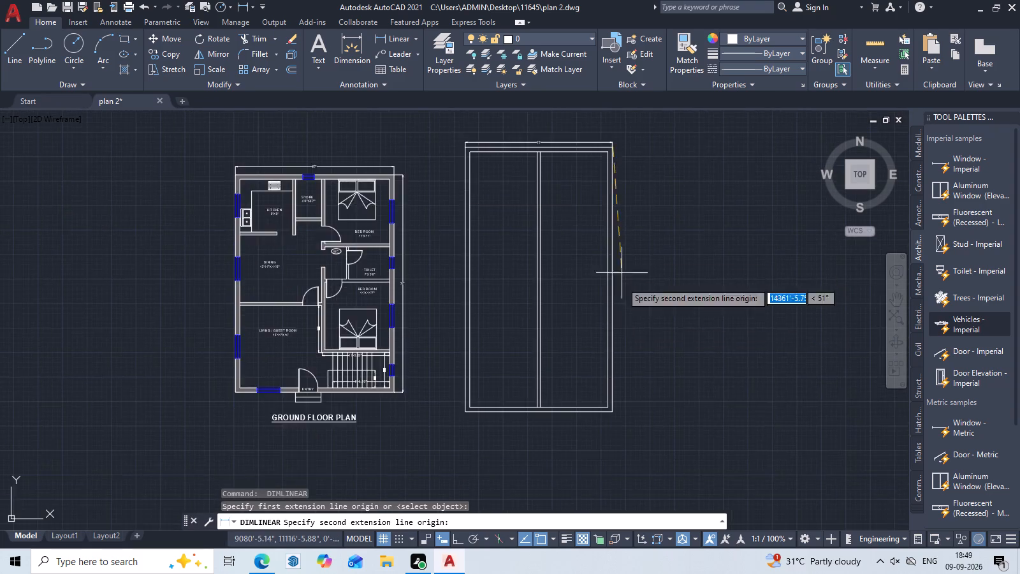
{"action": "scroll", "coordinate": [620, 327], "scroll_direction": "up", "scroll_amount": 2}
{"action": "middle_click_drag", "start_coordinate": [610, 463], "coordinate": [573, 277]}
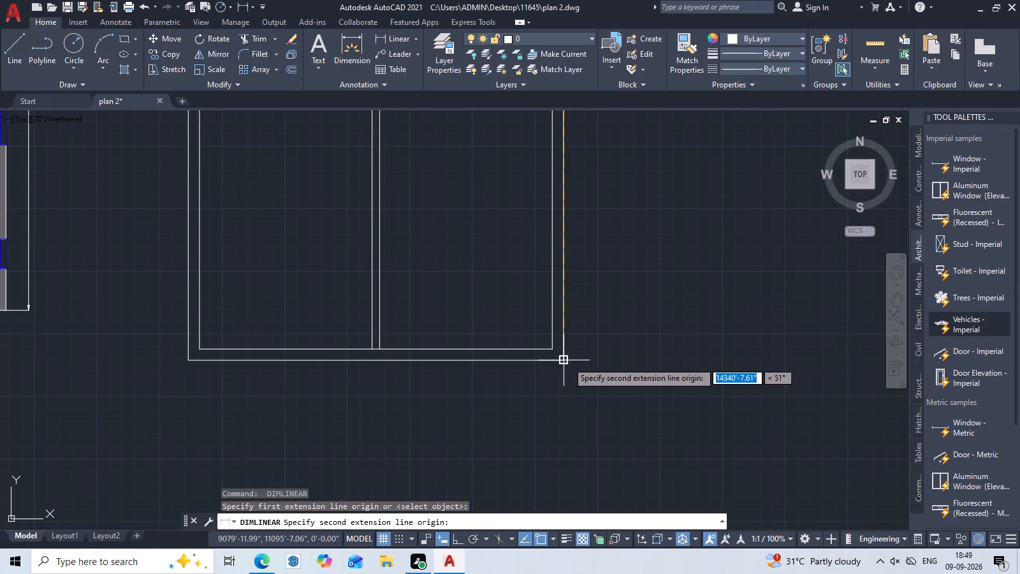
{"action": "left_click", "coordinate": [567, 362]}
{"action": "double_click", "coordinate": [612, 362]}
{"action": "scroll", "coordinate": [642, 358], "scroll_direction": "down", "scroll_amount": 2}
{"action": "middle_click_drag", "start_coordinate": [655, 346], "coordinate": [629, 418]}
{"action": "scroll", "coordinate": [592, 308], "scroll_direction": "up", "scroll_amount": 2}
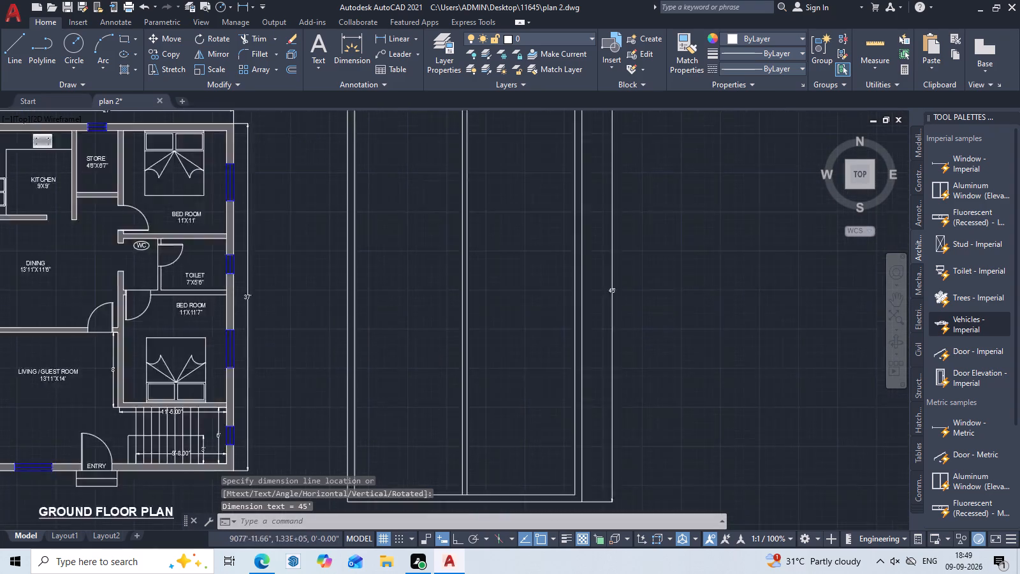
Move the 45' dimension line closer to the outer east wall line.
{"action": "left_click", "coordinate": [627, 288]}
{"action": "left_click", "coordinate": [625, 279]}
{"action": "left_click", "coordinate": [625, 279]}
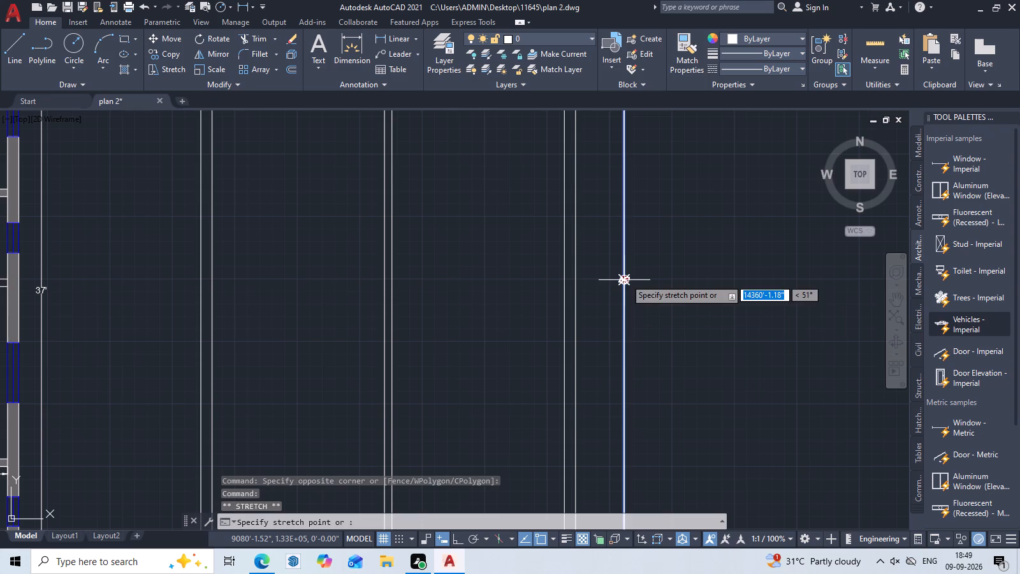
{"action": "left_click", "coordinate": [598, 281]}
{"action": "scroll", "coordinate": [622, 297], "scroll_direction": "down", "scroll_amount": 1}
{"action": "key", "text": "Escape"}
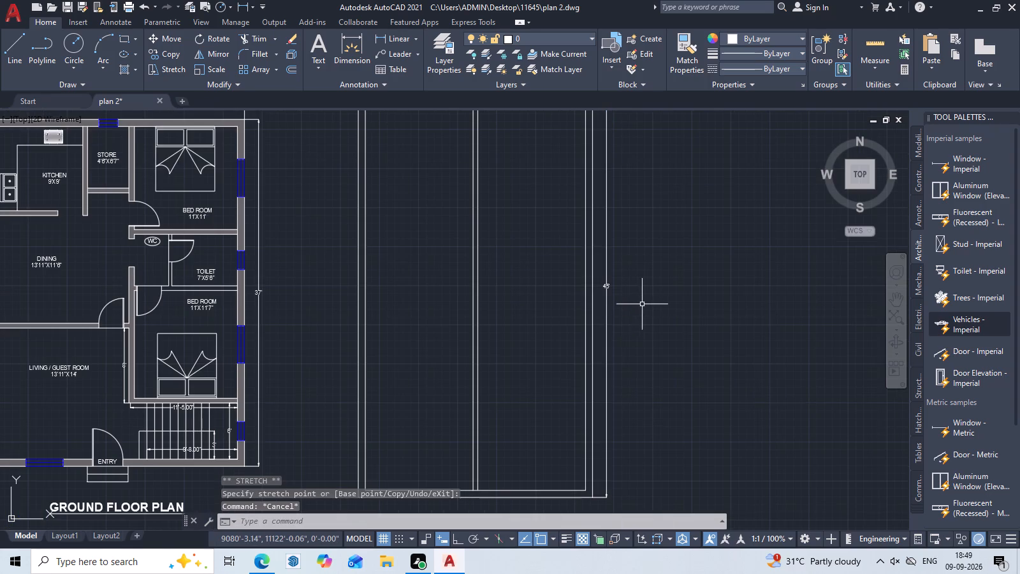
Offset the inner north wall line 12'6" south across the new plan.
{"action": "scroll", "coordinate": [642, 302], "scroll_direction": "up", "scroll_amount": 2}
{"action": "middle_click_drag", "start_coordinate": [637, 299], "coordinate": [705, 299]}
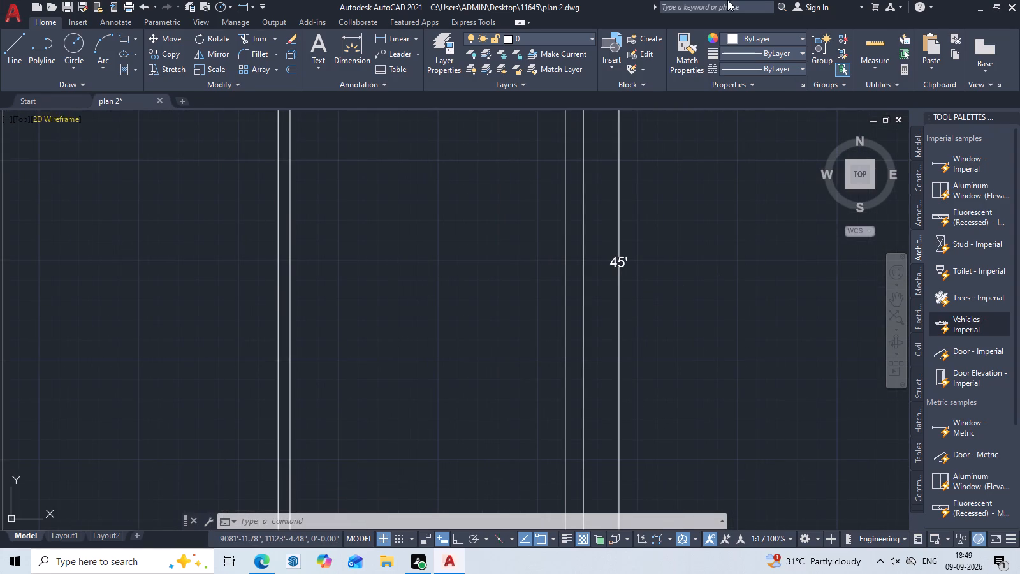
{"action": "scroll", "coordinate": [438, 353], "scroll_direction": "down", "scroll_amount": 3}
{"action": "middle_click_drag", "start_coordinate": [499, 406], "coordinate": [592, 466]}
{"action": "scroll", "coordinate": [496, 311], "scroll_direction": "up", "scroll_amount": 2}
{"action": "middle_click_drag", "start_coordinate": [511, 326], "coordinate": [522, 399]}
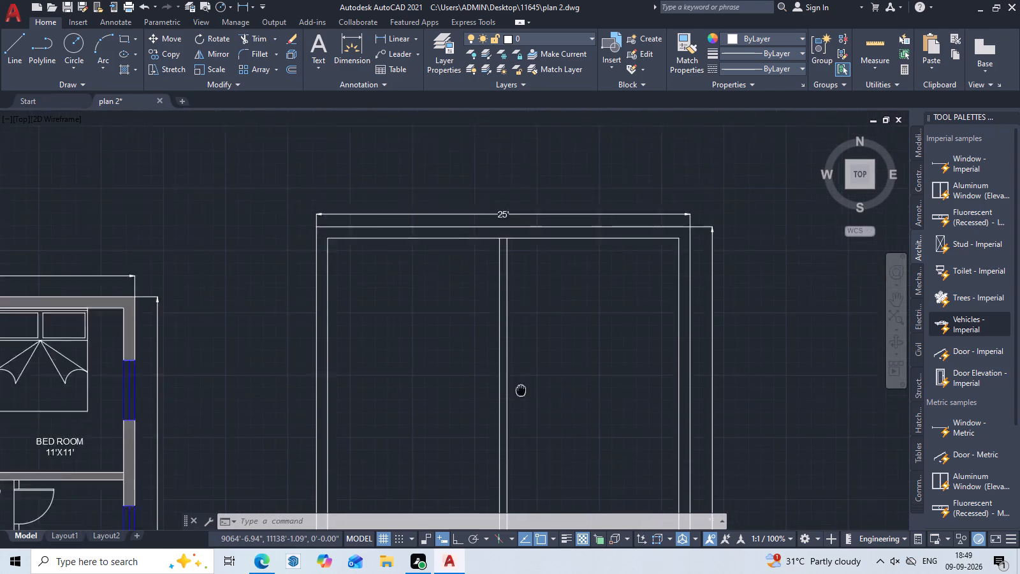
{"action": "middle_click_drag", "start_coordinate": [522, 399], "coordinate": [522, 404]}
{"action": "type", "text": "O"}
{"action": "key", "text": "space"}
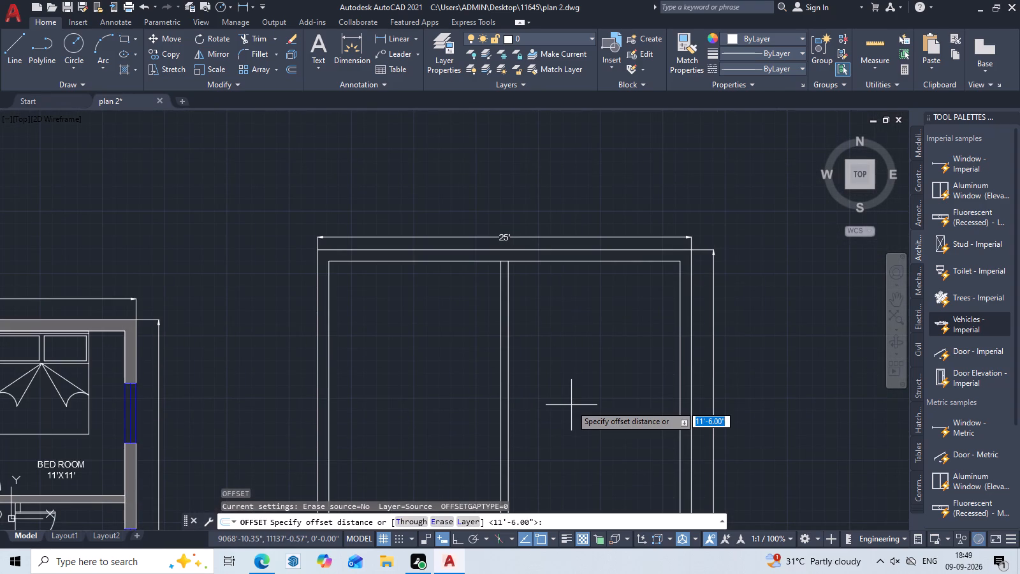
{"action": "key", "text": "1"}
{"action": "key", "text": "2"}
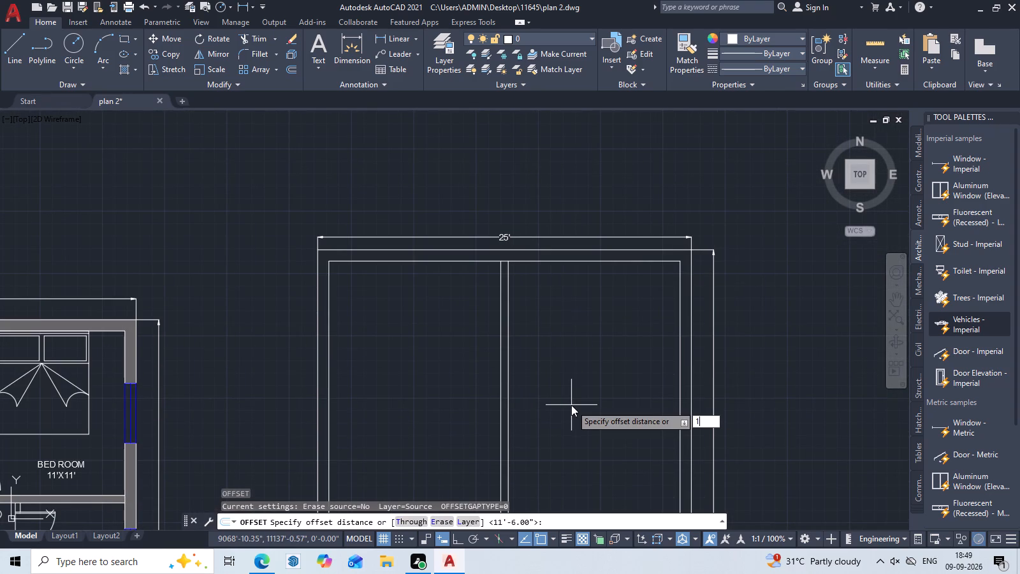
{"action": "type", "text": "'6\""}
{"action": "key", "text": "space"}
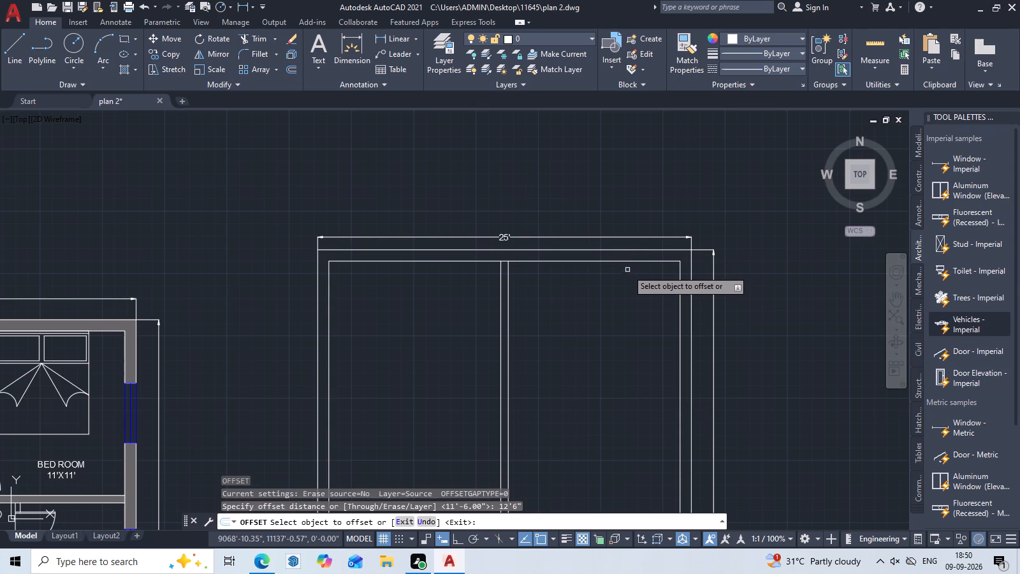
{"action": "left_click", "coordinate": [628, 263]}
{"action": "left_click", "coordinate": [627, 365]}
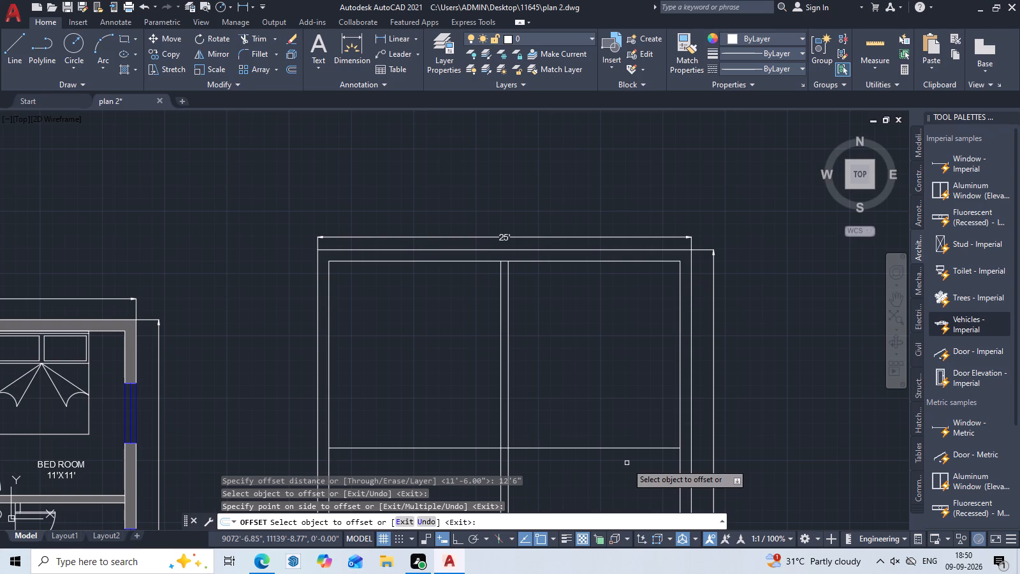
{"action": "middle_click_drag", "start_coordinate": [572, 408], "coordinate": [553, 234]}
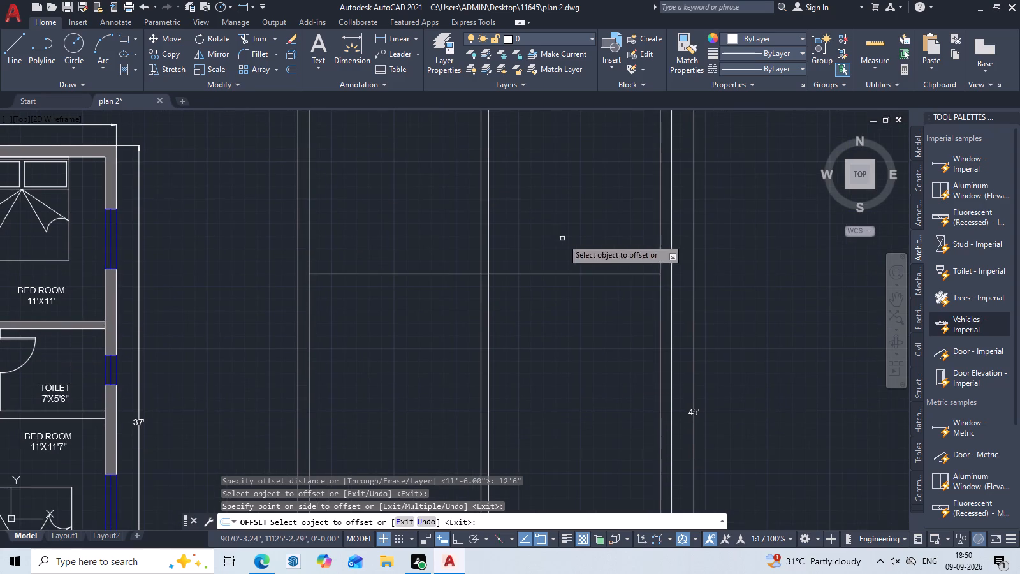
{"action": "key", "text": "Escape"}
Offset the new cross line 6" south to give the cross partition its thickness.
{"action": "type", "text": "O"}
{"action": "key", "text": "space"}
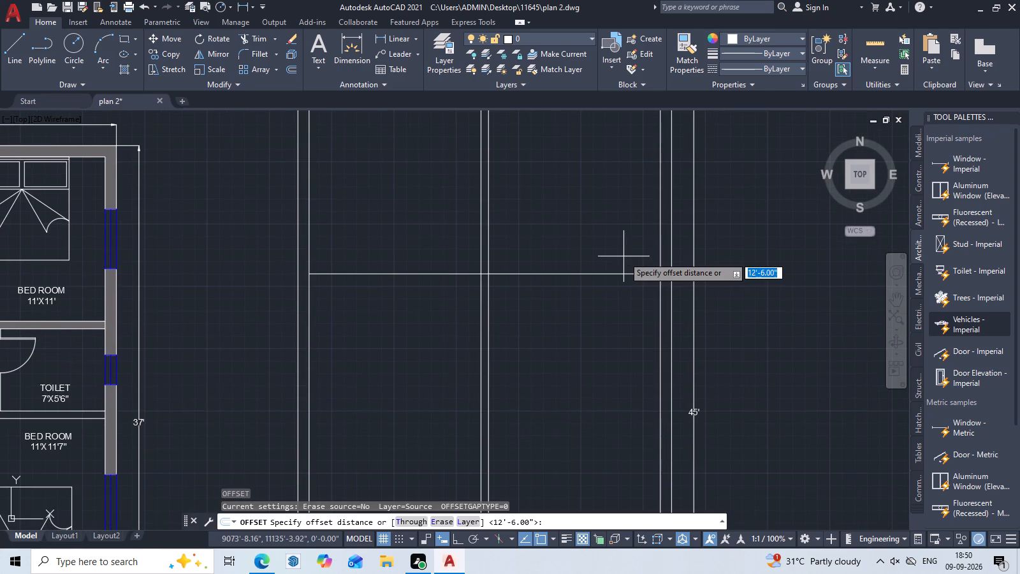
{"action": "key", "text": "6"}
{"action": "key", "text": "space"}
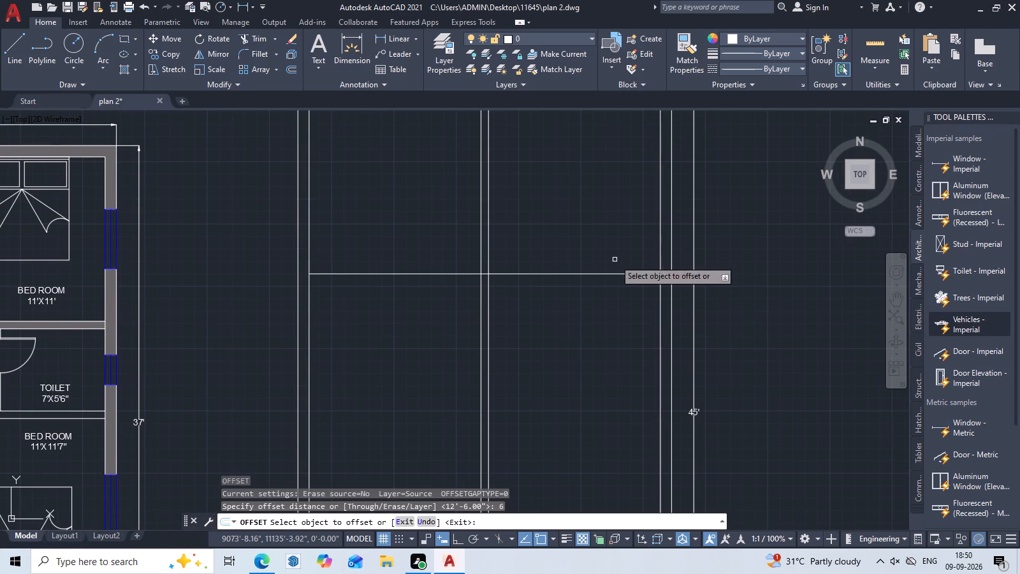
{"action": "left_click", "coordinate": [594, 273]}
{"action": "left_click", "coordinate": [594, 314]}
{"action": "scroll", "coordinate": [594, 317], "scroll_direction": "down", "scroll_amount": 2}
{"action": "middle_click_drag", "start_coordinate": [594, 351], "coordinate": [594, 293]}
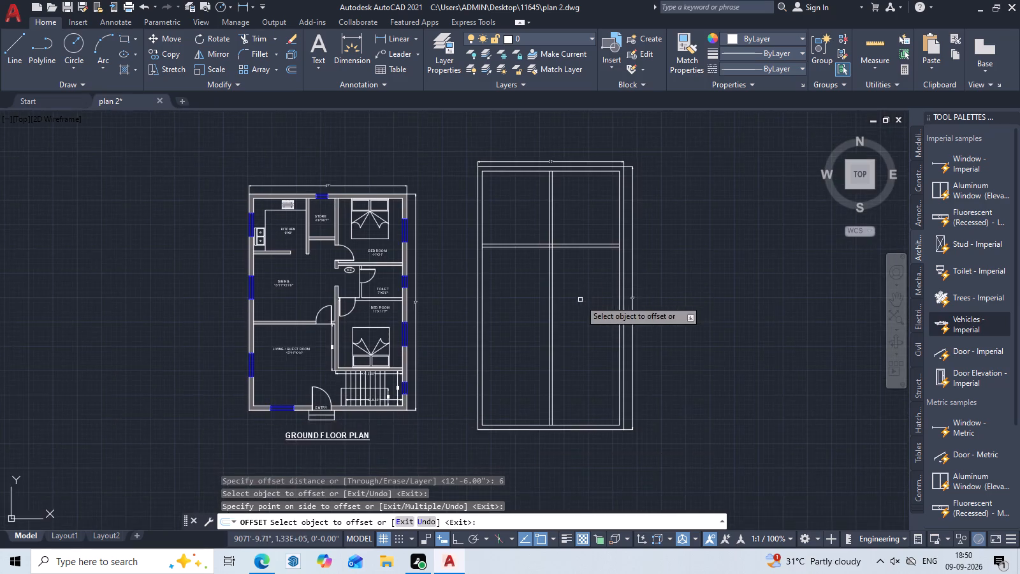
{"action": "scroll", "coordinate": [580, 300], "scroll_direction": "up", "scroll_amount": 2}
{"action": "middle_click_drag", "start_coordinate": [580, 300], "coordinate": [546, 355]}
{"action": "key", "text": "Escape"}
Trim both central north-south partition lines off south of the new cross partition.
{"action": "type", "text": "TR"}
{"action": "key", "text": "space"}
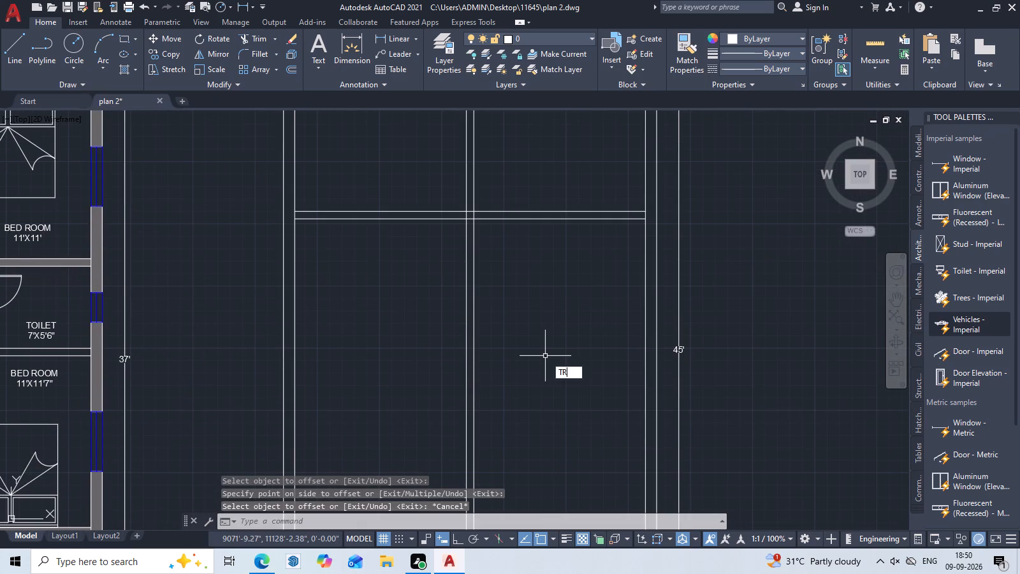
{"action": "left_click_drag", "start_coordinate": [538, 310], "coordinate": [401, 302]}
{"action": "key", "text": "Escape"}
{"action": "scroll", "coordinate": [520, 327], "scroll_direction": "down", "scroll_amount": 2}
{"action": "middle_click_drag", "start_coordinate": [518, 352], "coordinate": [509, 385]}
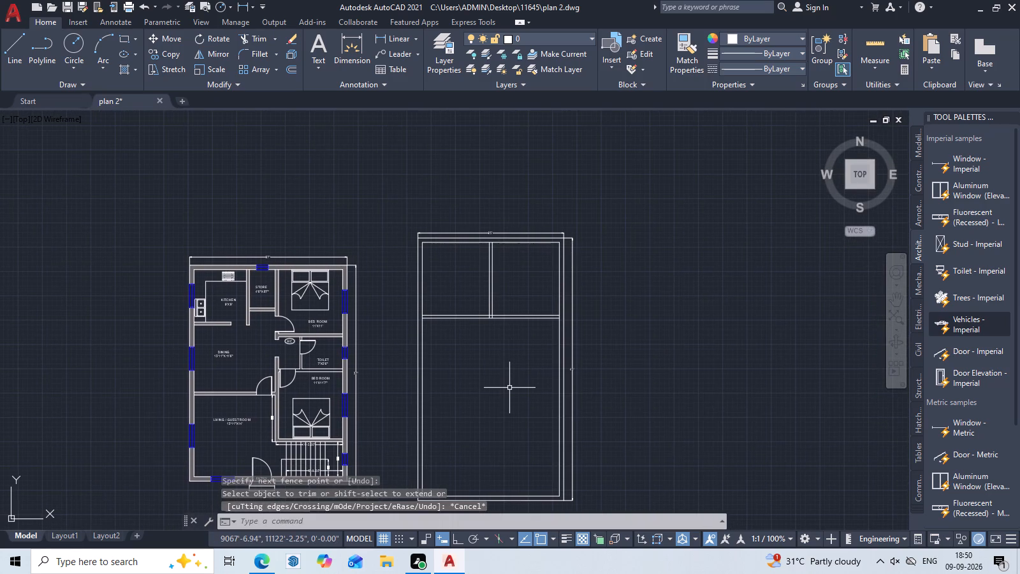
{"action": "key", "text": "Escape"}
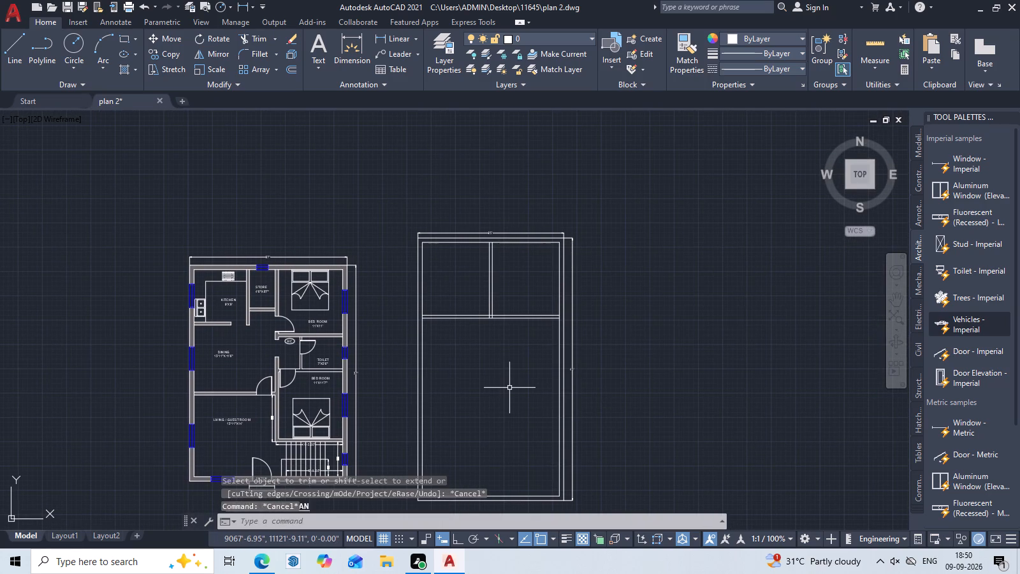
{"action": "key", "text": "i"}
{"action": "key", "text": "Escape"}
Offset the cross partition's south line 4' south to mark the passage's other side.
{"action": "type", "text": "O"}
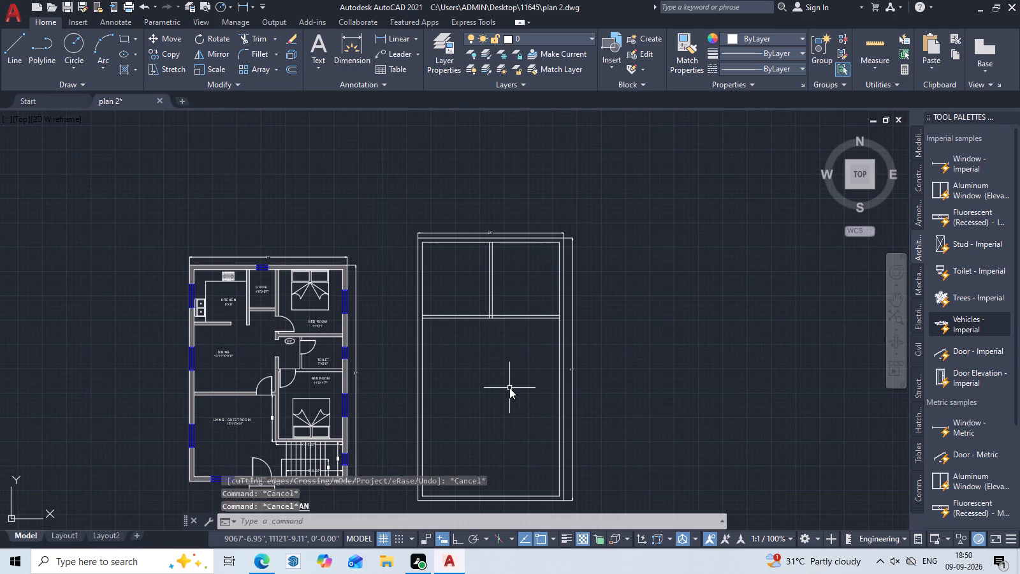
{"action": "key", "text": "space"}
{"action": "type", "text": "4'"}
{"action": "key", "text": "space"}
{"action": "scroll", "coordinate": [511, 365], "scroll_direction": "up", "scroll_amount": 1}
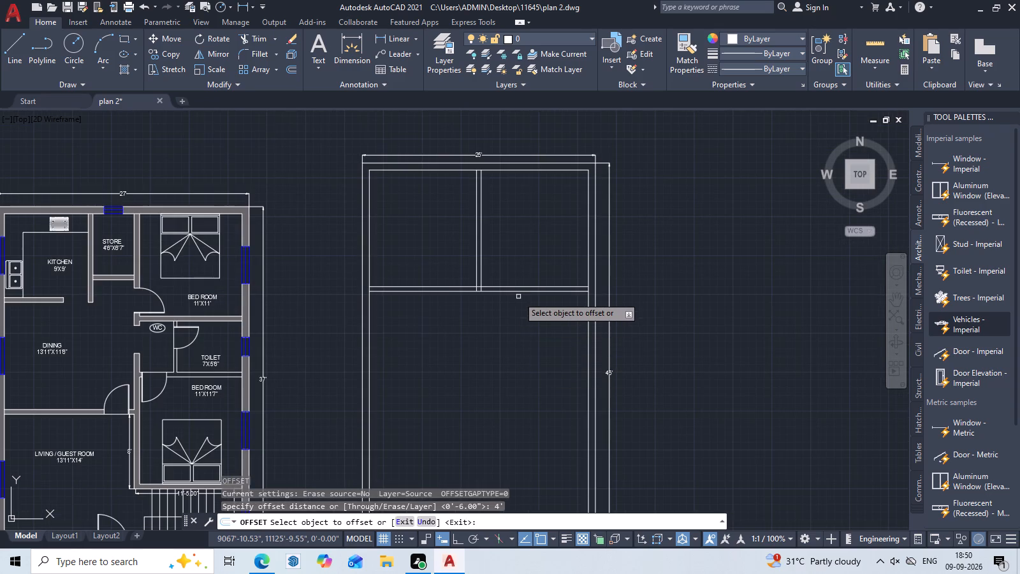
{"action": "left_click", "coordinate": [522, 292]}
{"action": "double_click", "coordinate": [522, 376]}
{"action": "key", "text": "Escape"}
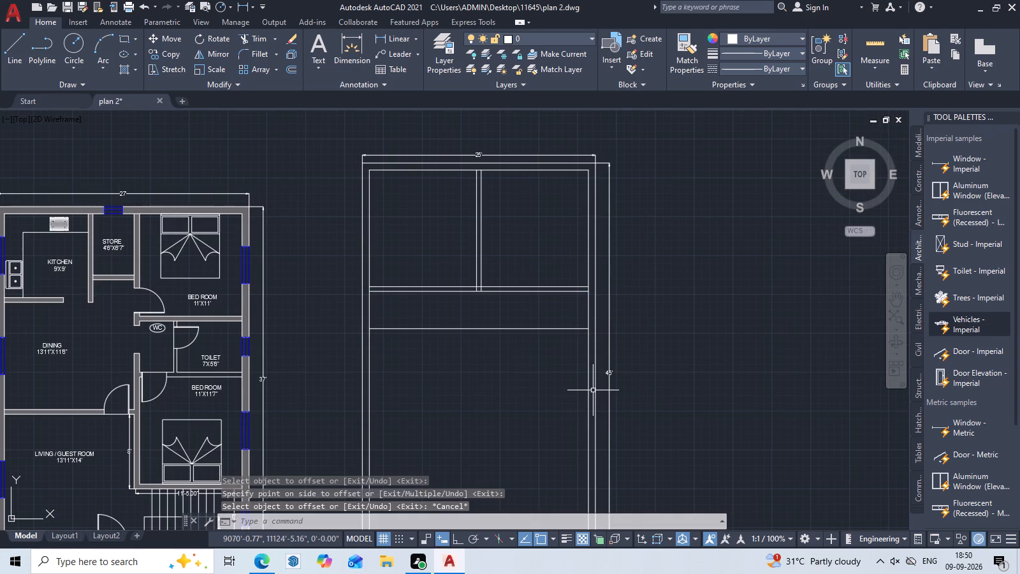
Offset the passage's south line 6" south to form a second cross partition.
{"action": "type", "text": "O"}
{"action": "key", "text": "space"}
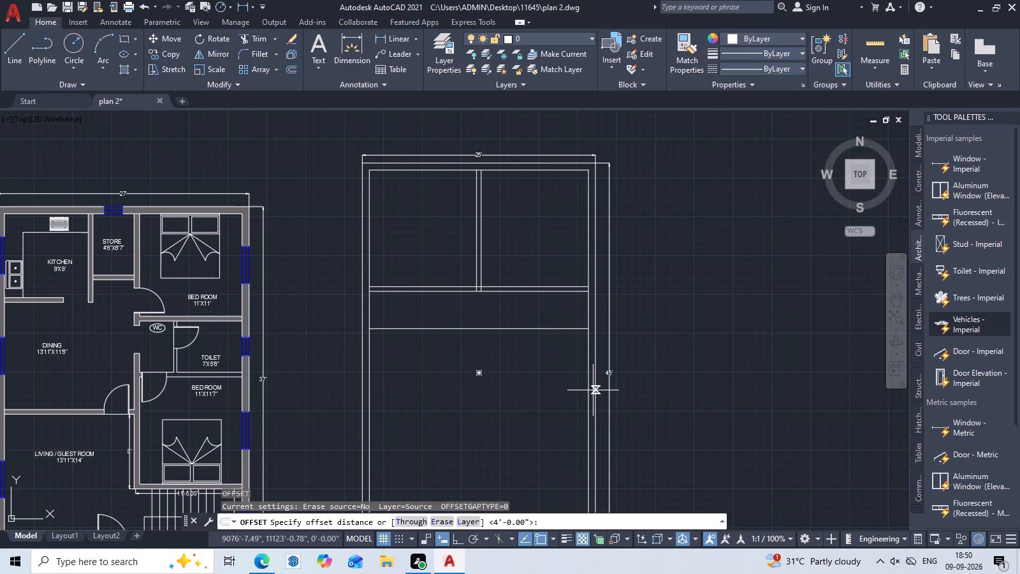
{"action": "type", "text": "6"}
{"action": "key", "text": "space"}
{"action": "left_click", "coordinate": [550, 330]}
{"action": "left_click", "coordinate": [544, 353]}
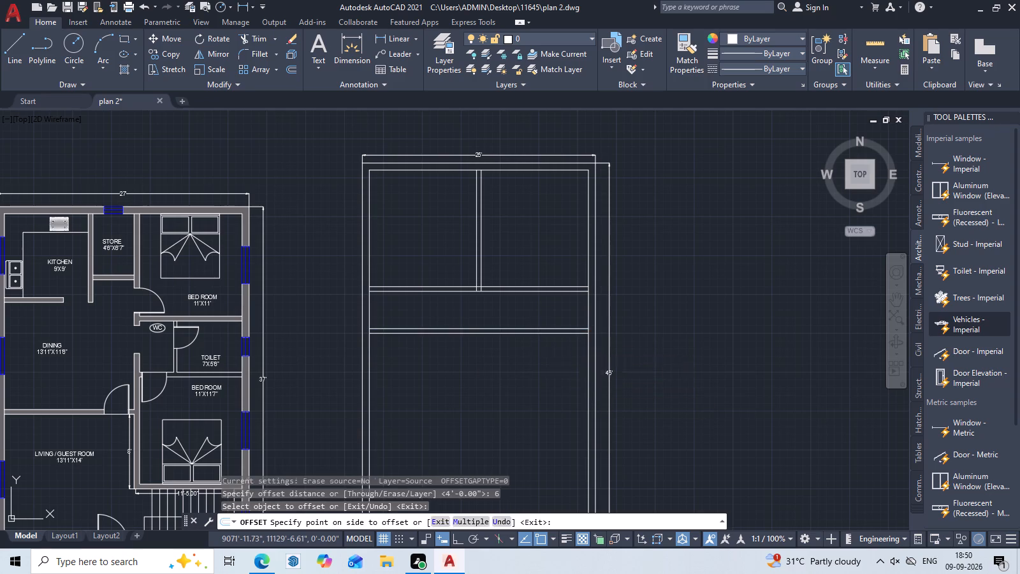
{"action": "middle_click_drag", "start_coordinate": [530, 365], "coordinate": [622, 368]}
{"action": "scroll", "coordinate": [601, 366], "scroll_direction": "up", "scroll_amount": 2}
{"action": "middle_click_drag", "start_coordinate": [595, 367], "coordinate": [611, 406]}
{"action": "key", "text": "Escape"}
{"action": "middle_click_drag", "start_coordinate": [358, 332], "coordinate": [460, 334]}
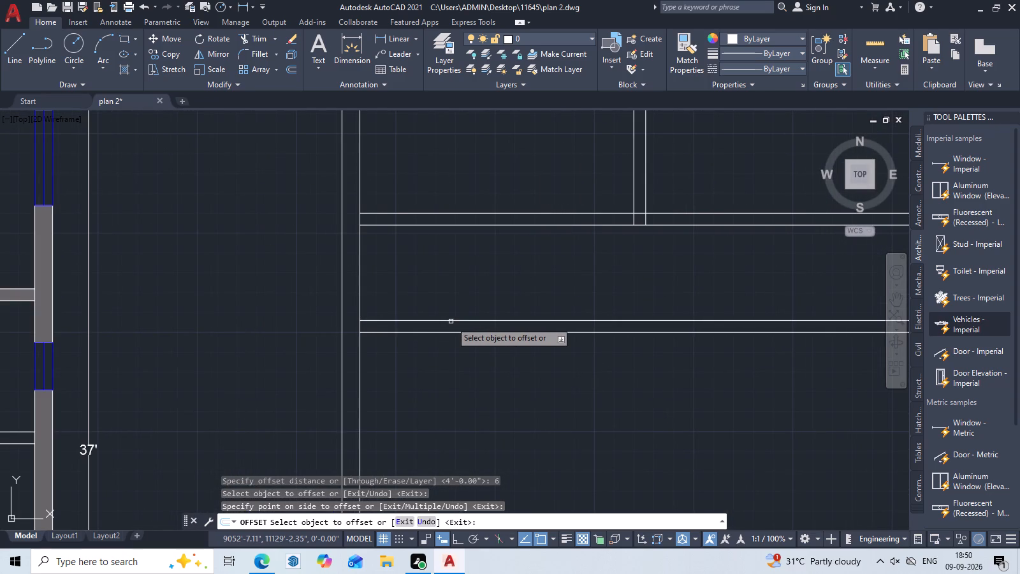
{"action": "key", "text": "Escape"}
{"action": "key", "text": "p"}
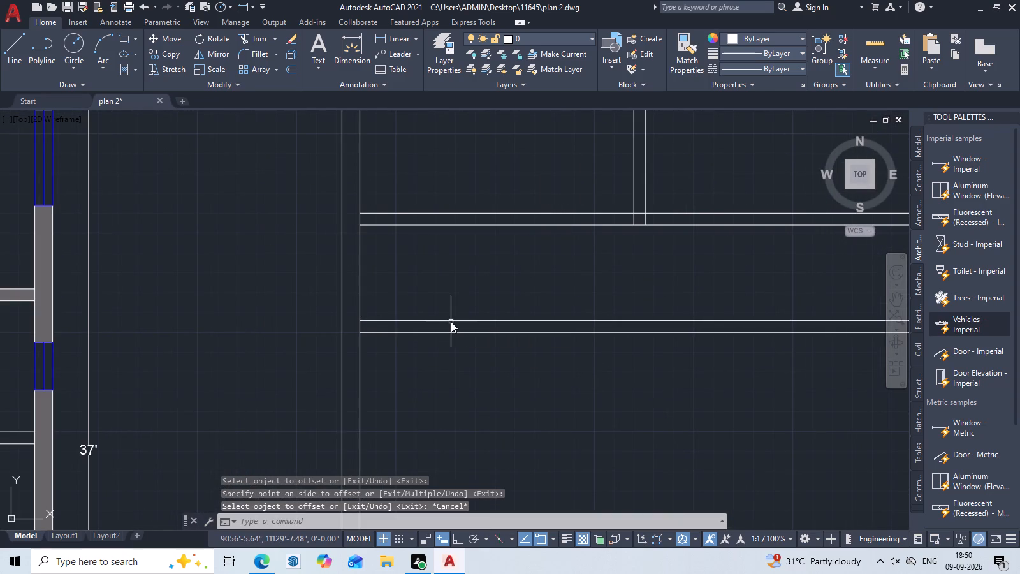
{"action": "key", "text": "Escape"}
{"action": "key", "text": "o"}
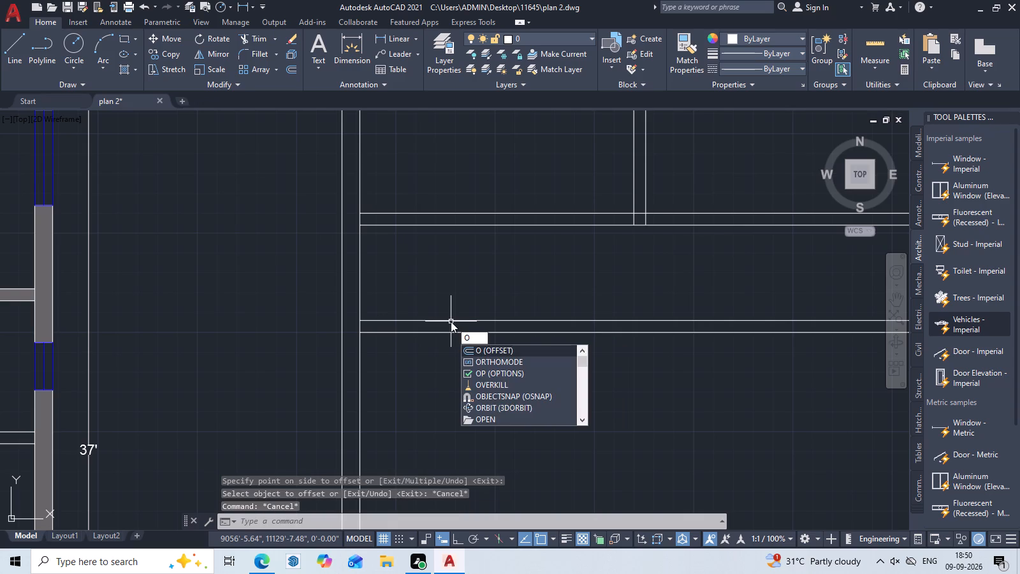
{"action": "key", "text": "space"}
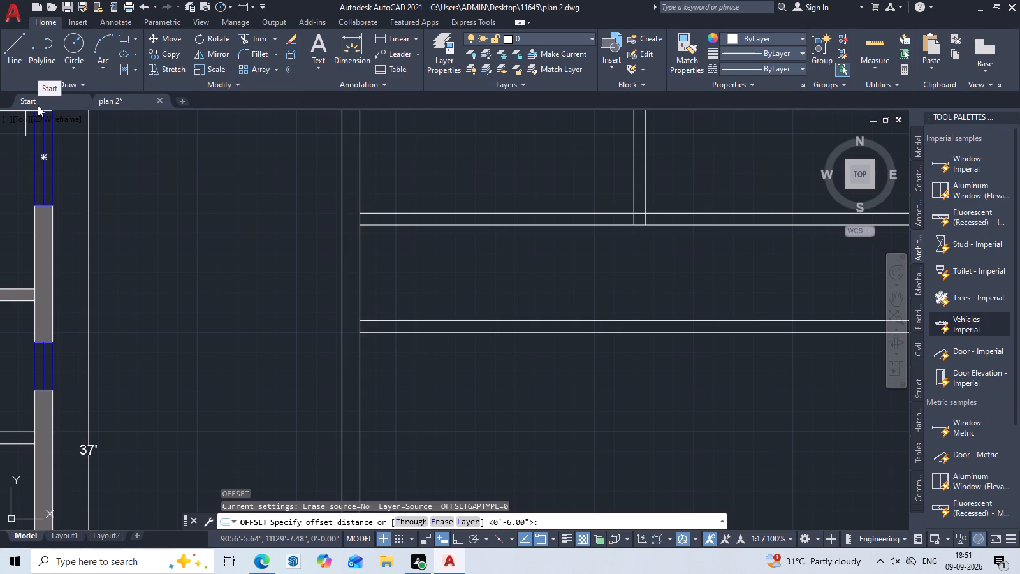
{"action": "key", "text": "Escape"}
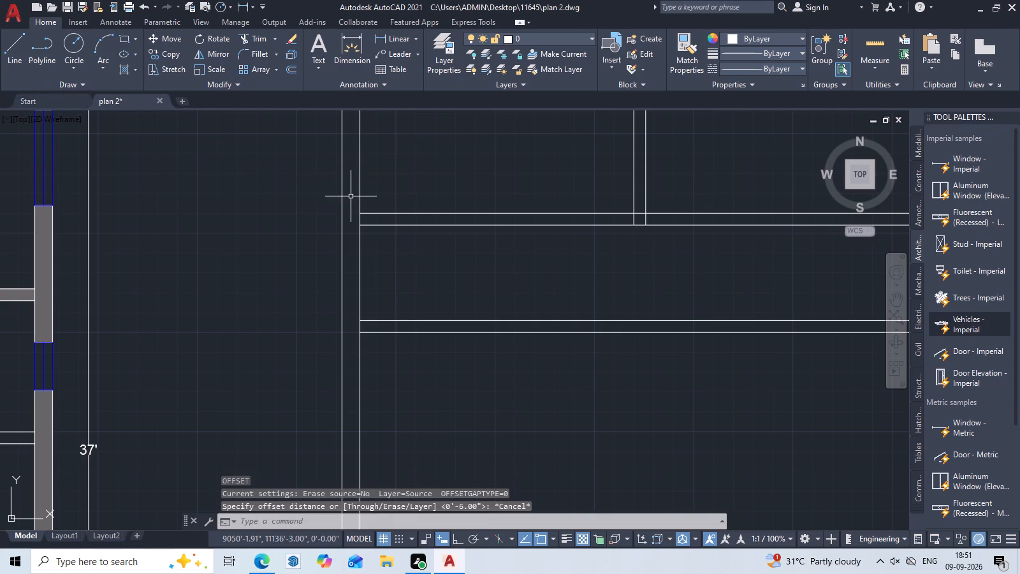
Offset the inner west wall line 7' east into the plan.
{"action": "key", "text": "o"}
{"action": "key", "text": "space"}
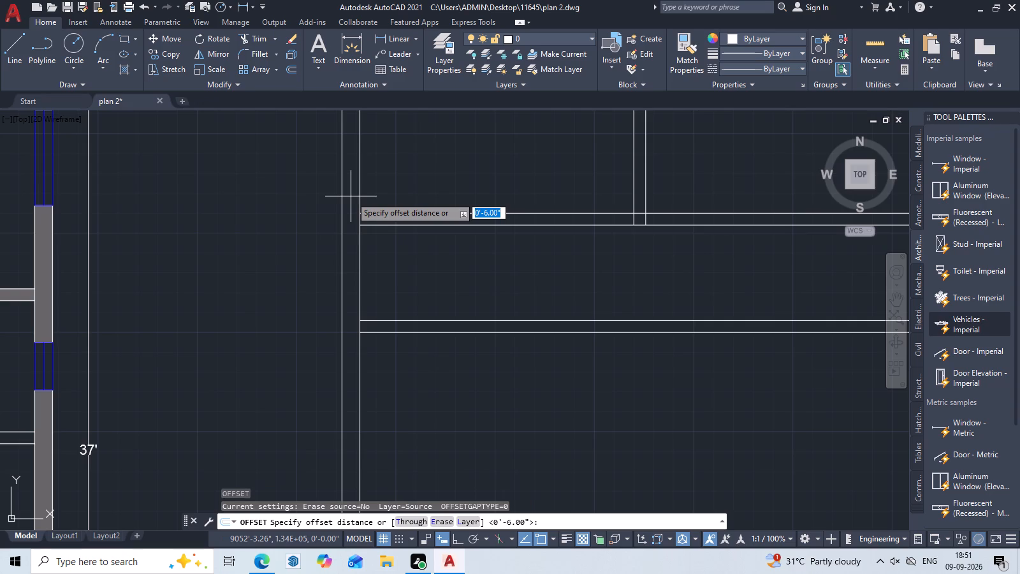
{"action": "key", "text": "7"}
{"action": "key", "text": "apostrophe"}
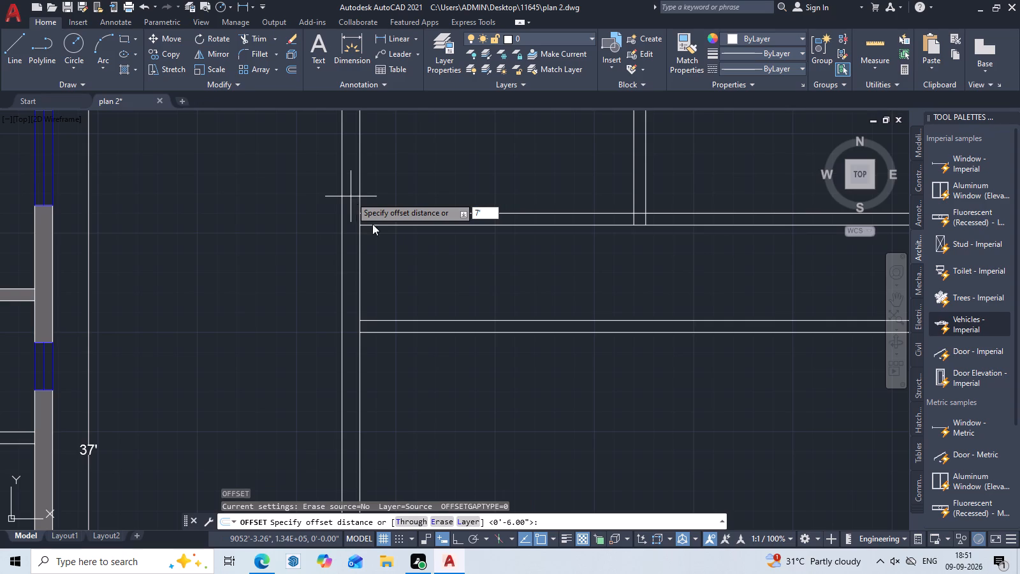
{"action": "key", "text": "space"}
{"action": "left_click", "coordinate": [360, 256]}
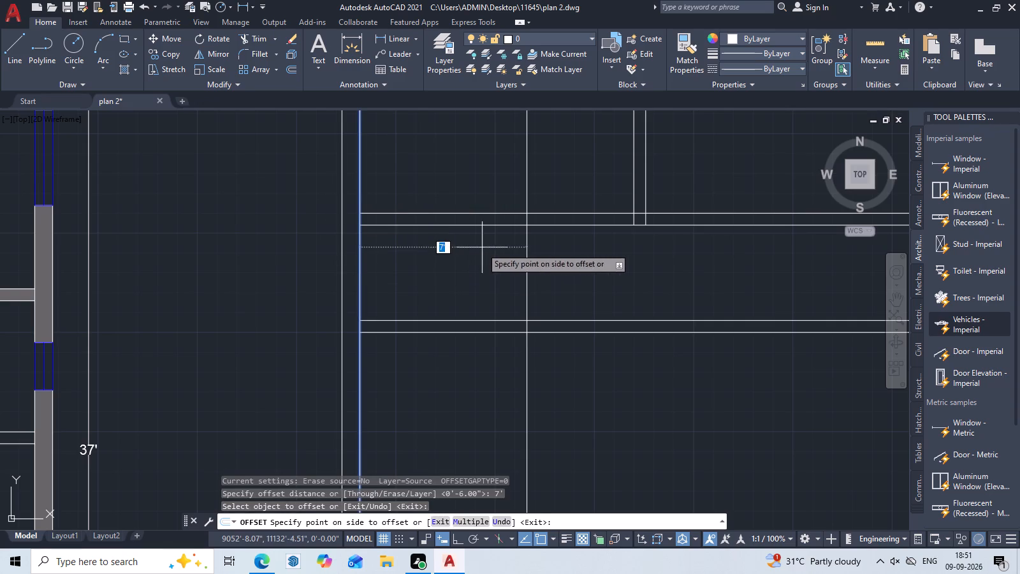
{"action": "left_click", "coordinate": [482, 247]}
{"action": "scroll", "coordinate": [674, 281], "scroll_direction": "down", "scroll_amount": 3}
{"action": "middle_click_drag", "start_coordinate": [667, 283], "coordinate": [411, 291]}
{"action": "key", "text": "space"}
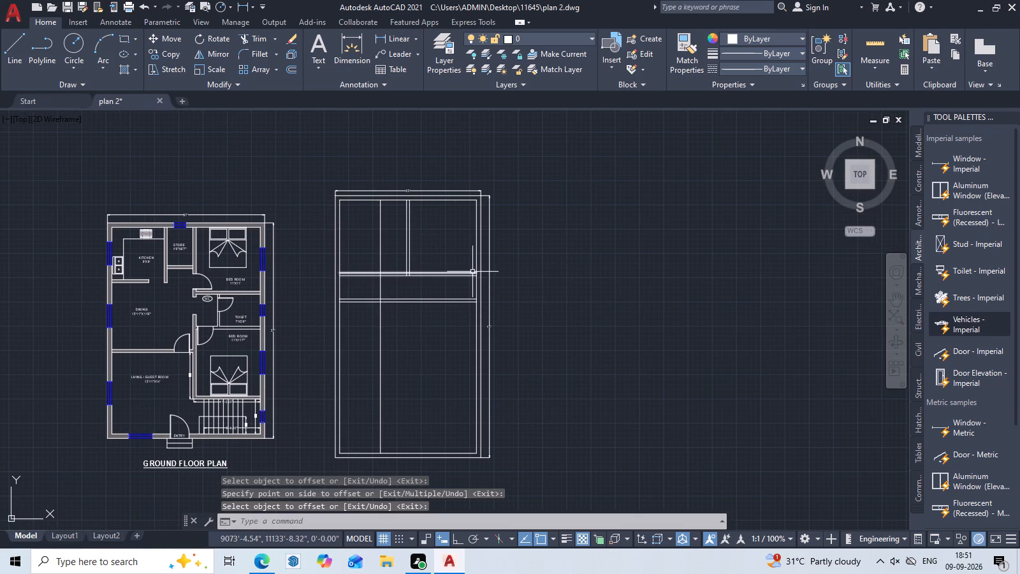
Offset the inner east wall line 5'8" west into the plan.
{"action": "key", "text": "space"}
{"action": "type", "text": "5'8\""}
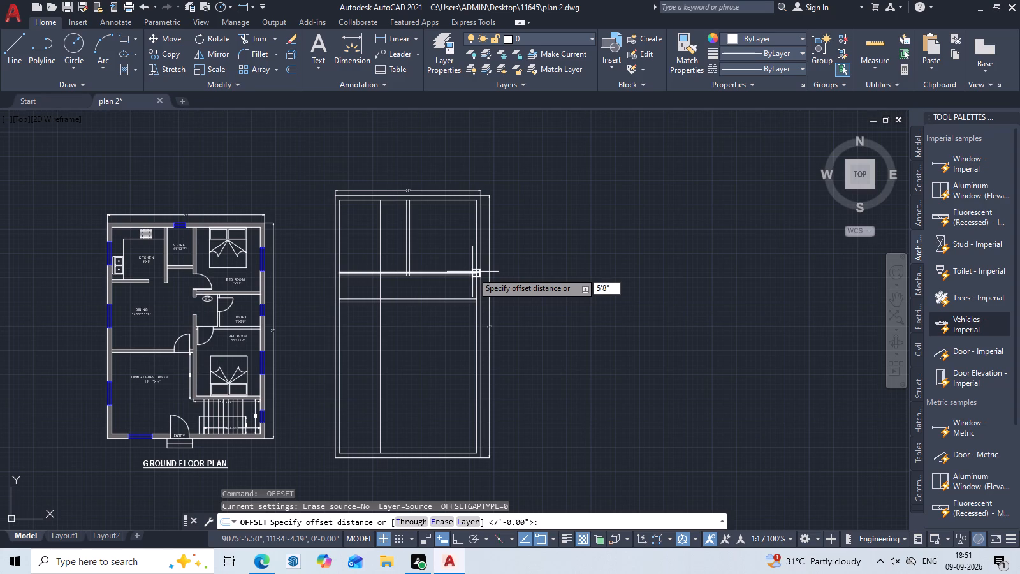
{"action": "key", "text": "space"}
{"action": "scroll", "coordinate": [472, 281], "scroll_direction": "up", "scroll_amount": 2}
{"action": "left_click", "coordinate": [482, 294]}
{"action": "right_click", "coordinate": [482, 294]}
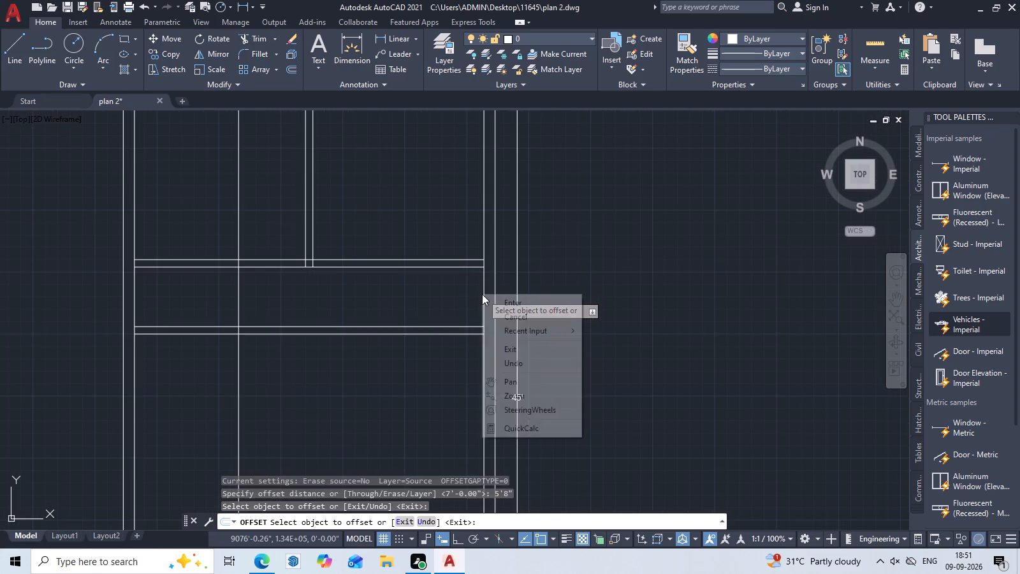
{"action": "left_click", "coordinate": [482, 294]}
{"action": "key", "text": "space"}
{"action": "key", "text": "space"}
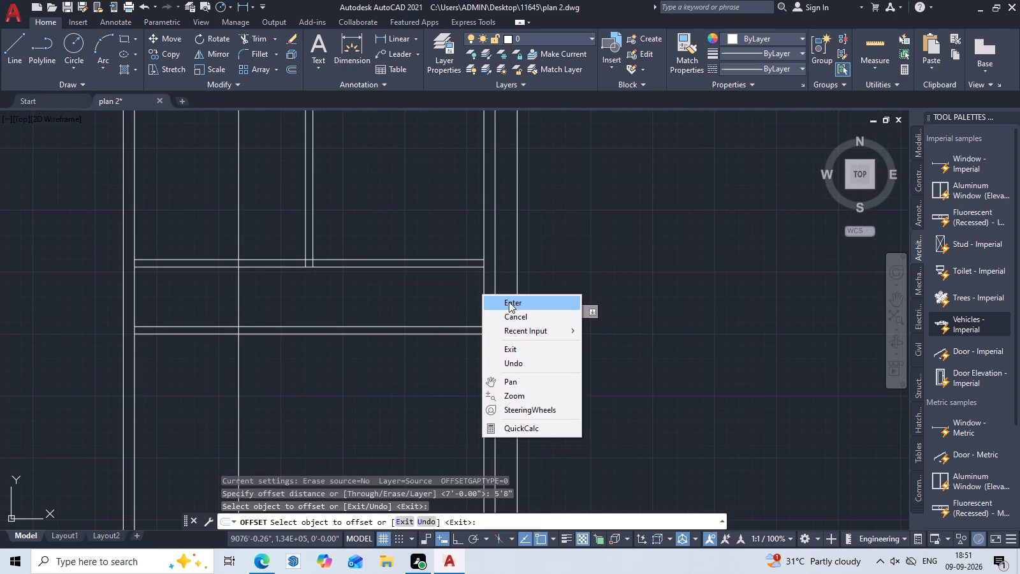
{"action": "left_click", "coordinate": [509, 302]}
{"action": "key", "text": "space"}
{"action": "key", "text": "space"}
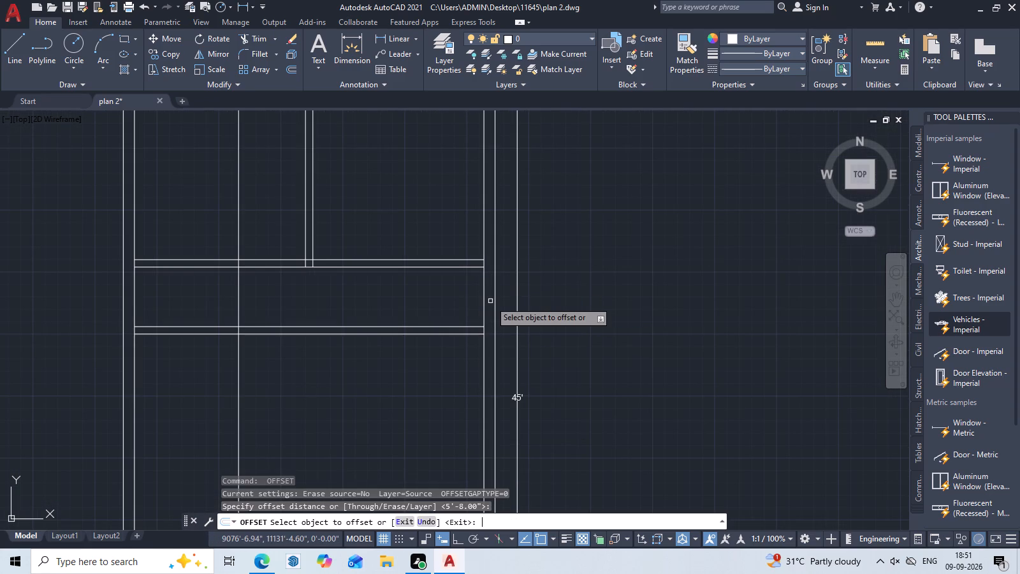
{"action": "left_click", "coordinate": [484, 300]}
{"action": "left_click", "coordinate": [326, 284]}
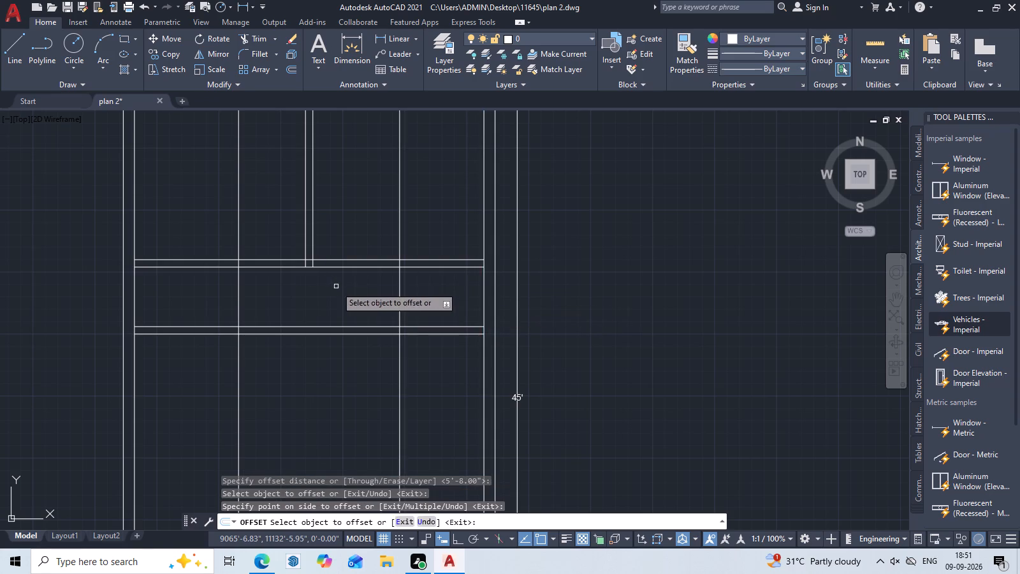
{"action": "middle_click_drag", "start_coordinate": [336, 286], "coordinate": [372, 283]}
{"action": "key", "text": "Escape"}
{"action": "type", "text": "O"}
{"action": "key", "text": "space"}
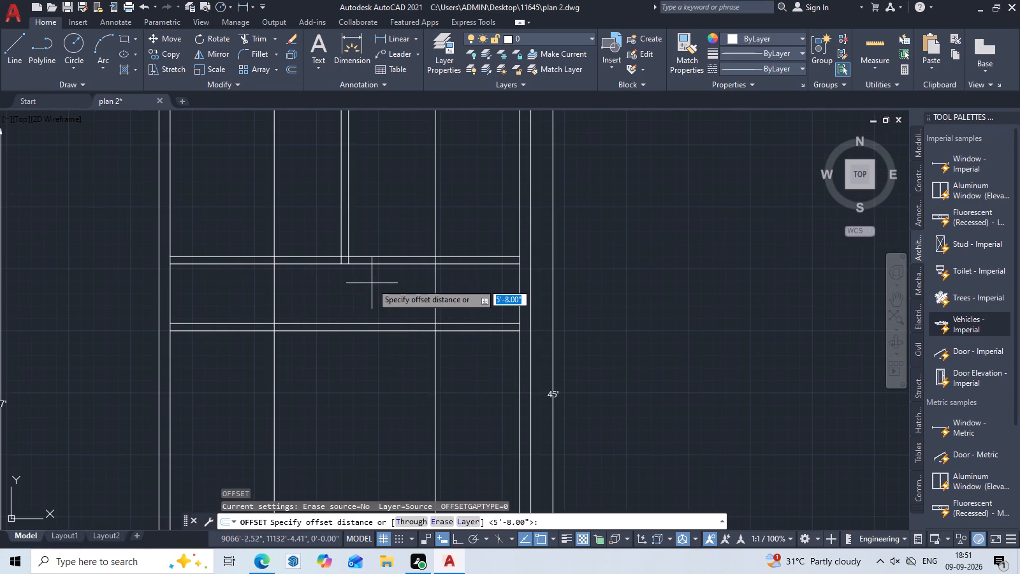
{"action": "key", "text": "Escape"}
Trim the two new north-south lines north of the first cross partition and south of the second, keeping them across the passage.
{"action": "type", "text": "TER"}
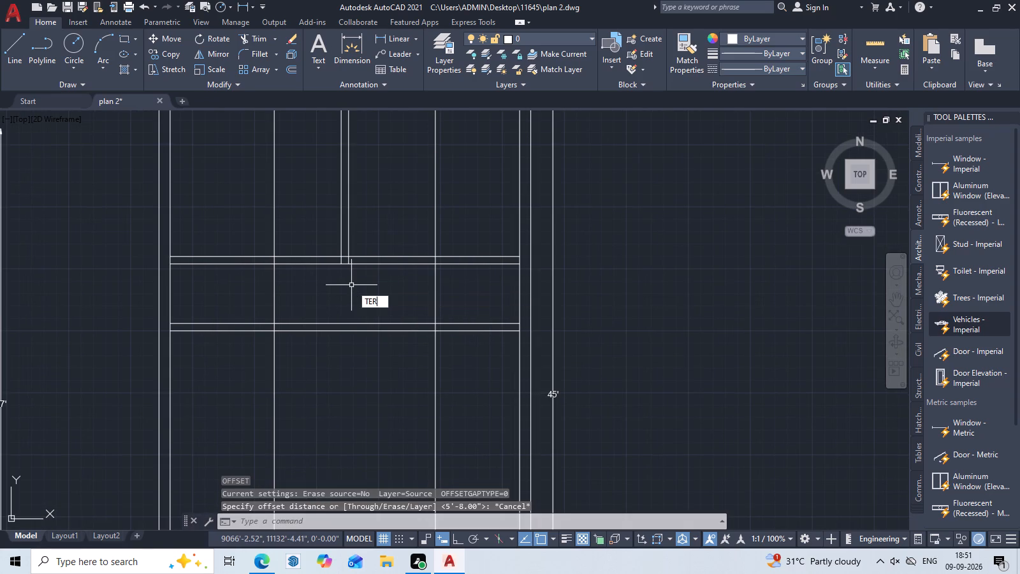
{"action": "key", "text": "BackSpace"}
{"action": "key", "text": "BackSpace"}
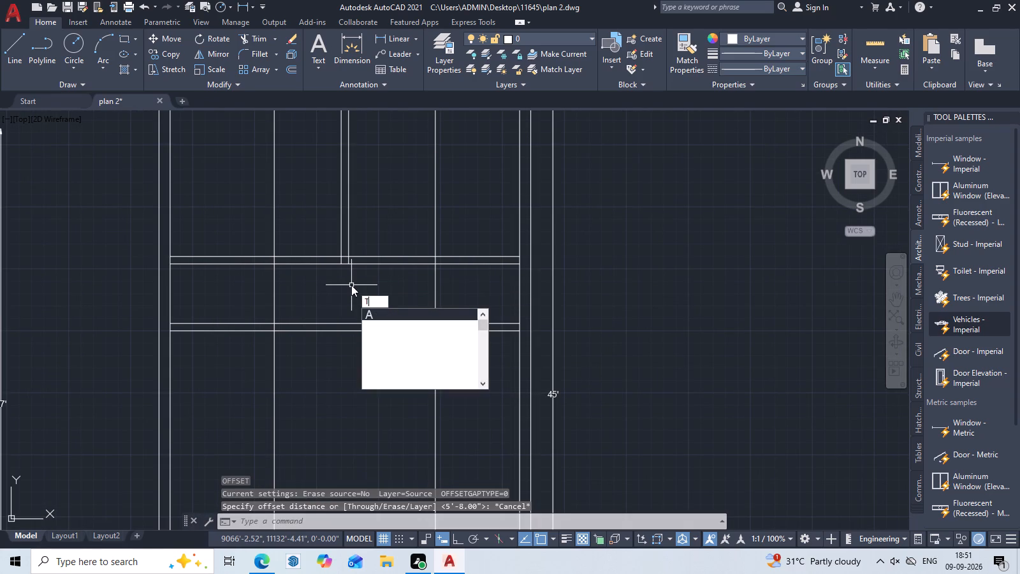
{"action": "type", "text": "R"}
{"action": "key", "text": "space"}
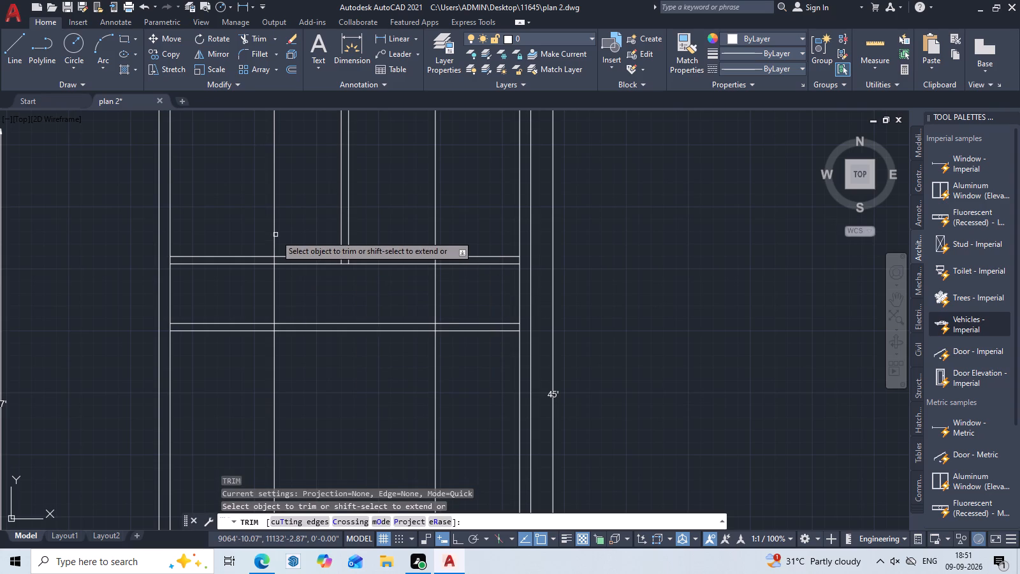
{"action": "left_click", "coordinate": [275, 235]}
{"action": "left_click", "coordinate": [434, 230]}
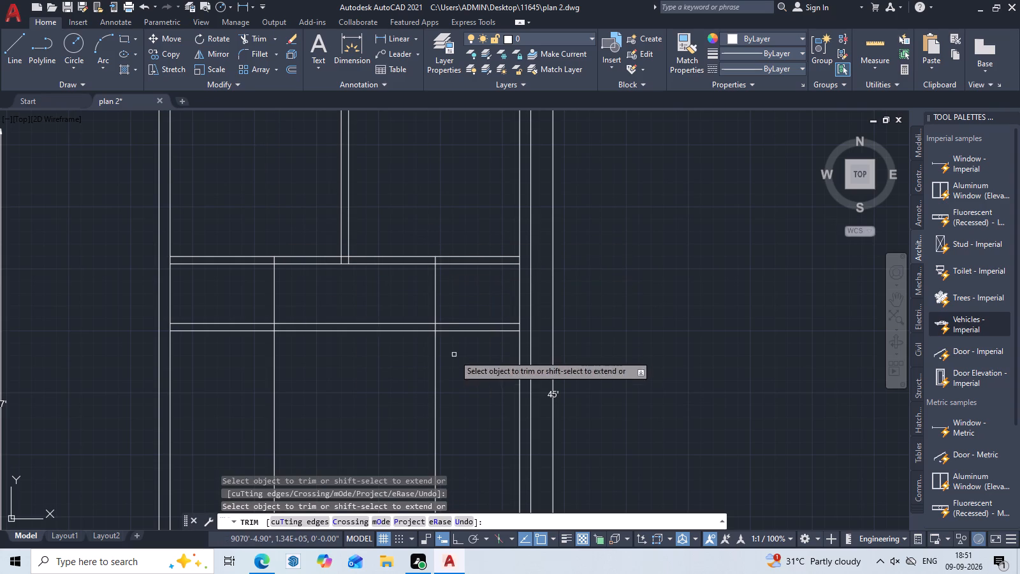
{"action": "left_click", "coordinate": [436, 371]}
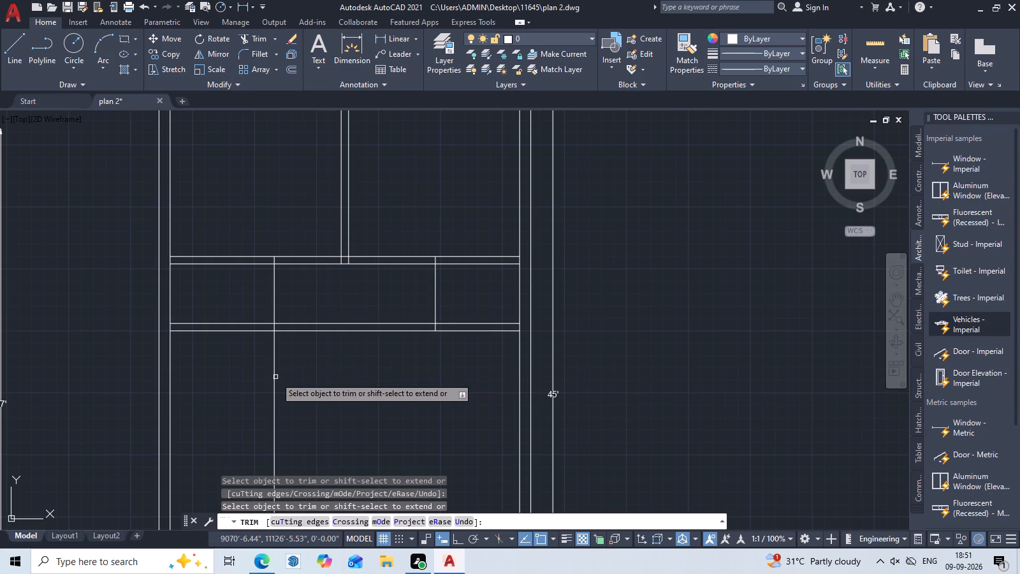
{"action": "left_click", "coordinate": [274, 377]}
{"action": "key", "text": "Escape"}
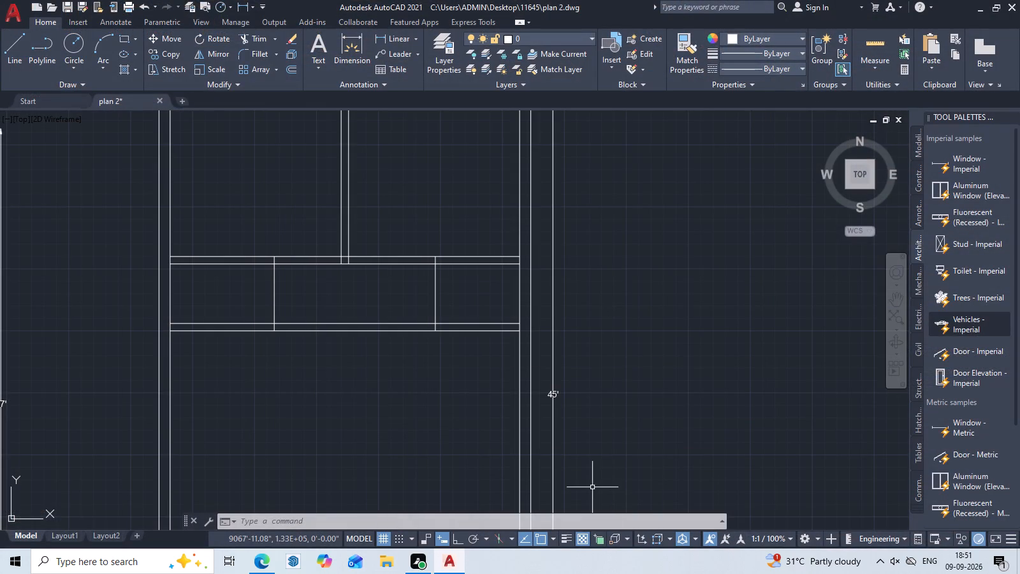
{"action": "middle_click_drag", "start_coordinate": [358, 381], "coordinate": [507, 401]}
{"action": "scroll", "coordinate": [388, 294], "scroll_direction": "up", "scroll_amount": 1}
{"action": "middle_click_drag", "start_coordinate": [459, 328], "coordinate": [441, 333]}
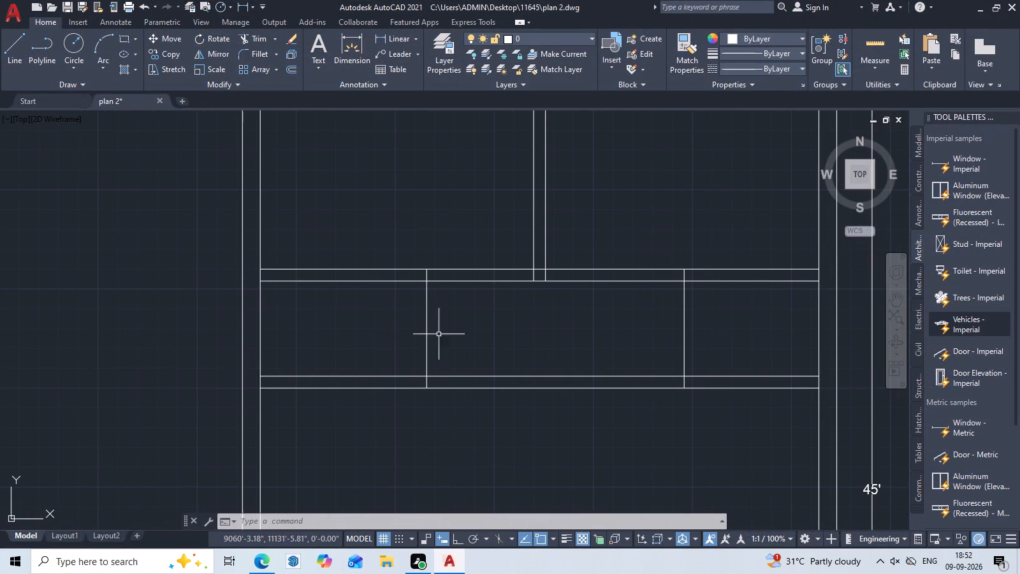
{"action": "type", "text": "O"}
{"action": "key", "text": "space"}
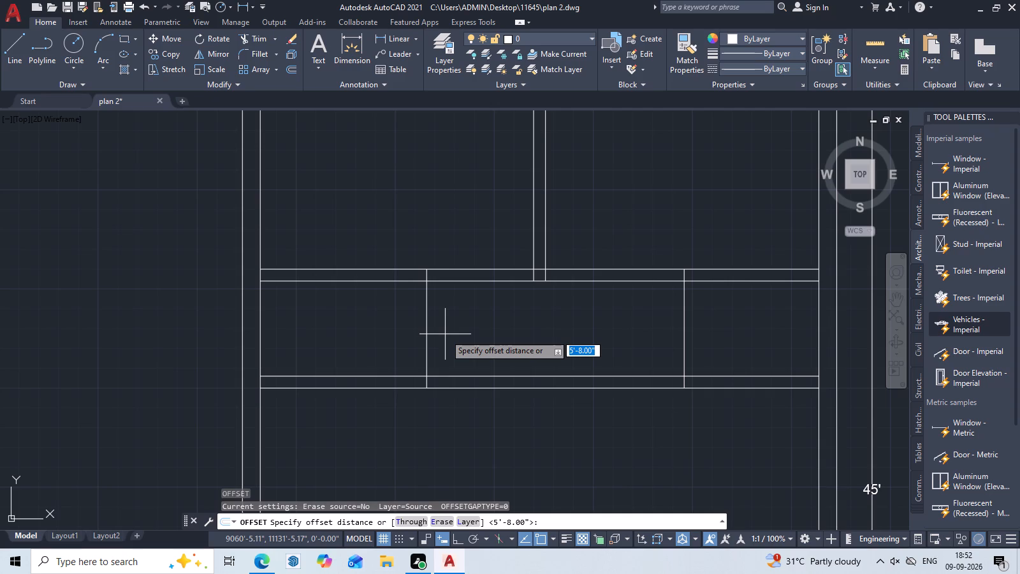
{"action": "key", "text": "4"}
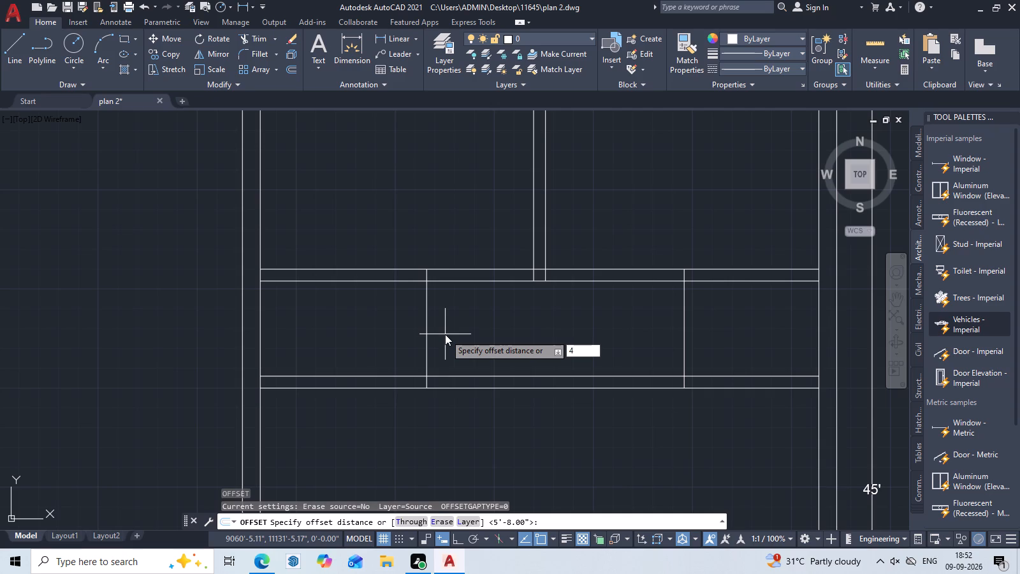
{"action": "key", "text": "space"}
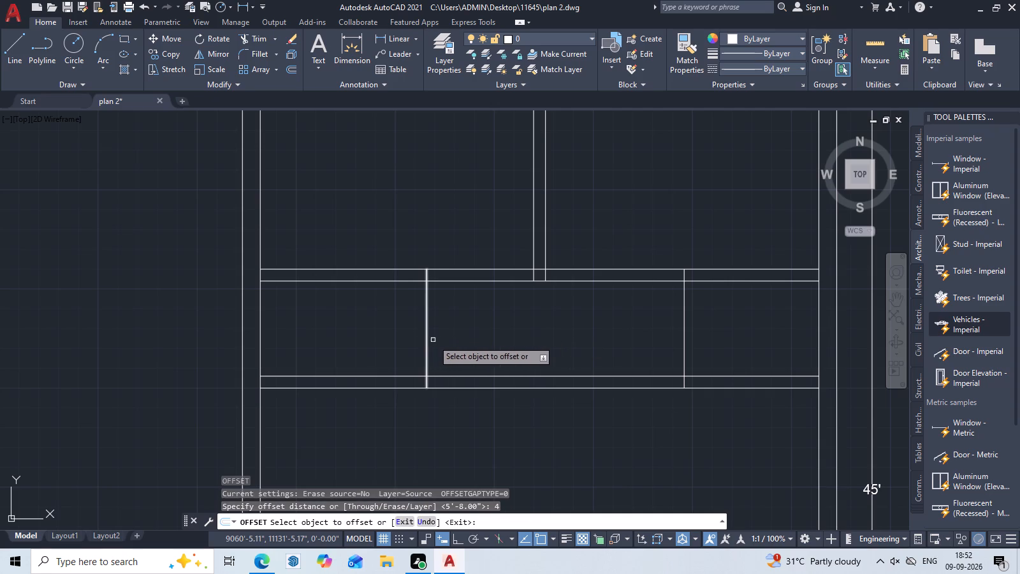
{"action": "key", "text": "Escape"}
Offset the two short north-south lines in the passage 6" toward each other to form partitions.
{"action": "type", "text": "O 6"}
{"action": "key", "text": "space"}
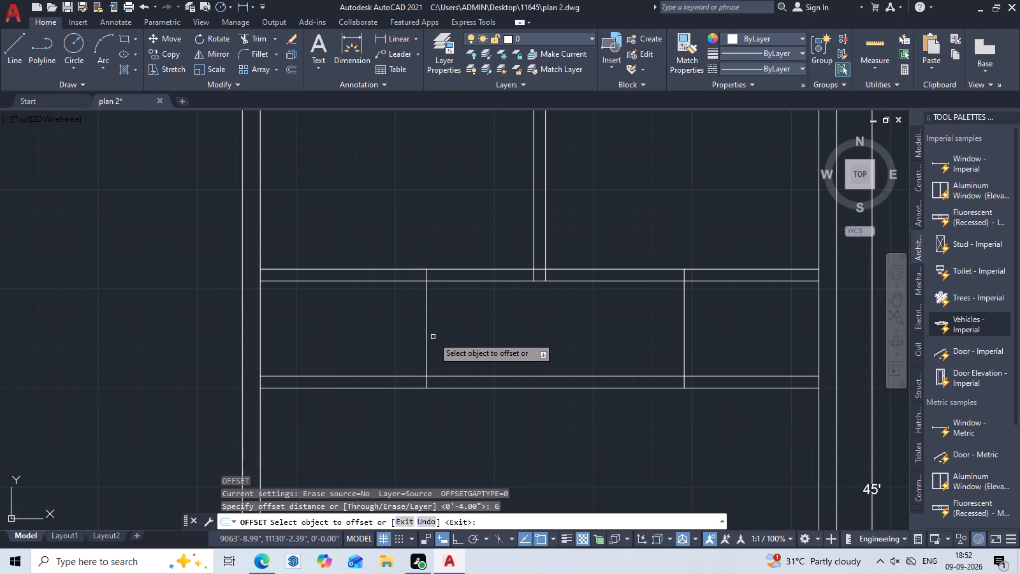
{"action": "left_click", "coordinate": [425, 336]}
{"action": "left_click", "coordinate": [465, 335]}
{"action": "left_click", "coordinate": [685, 321]}
{"action": "left_click", "coordinate": [637, 325]}
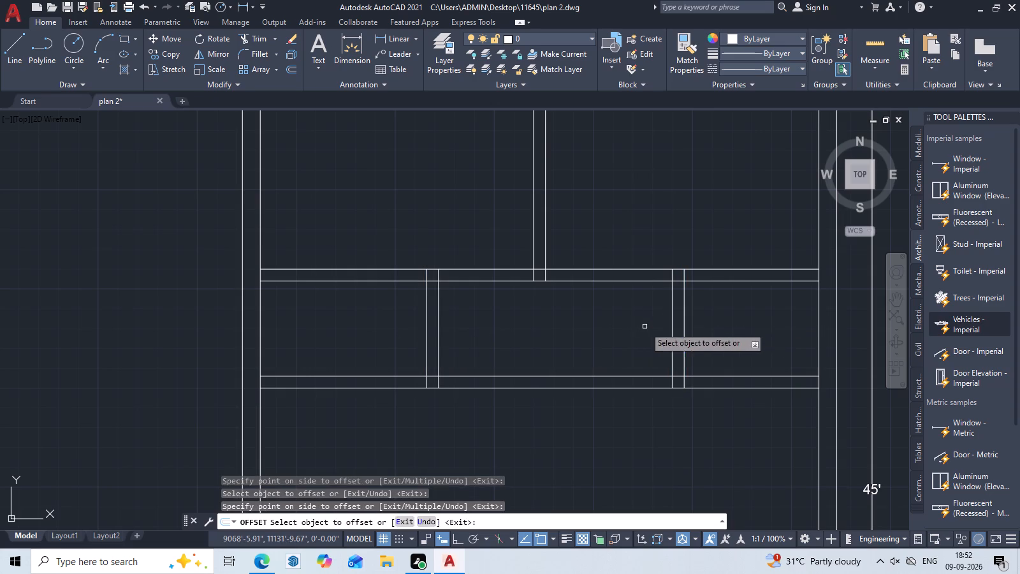
{"action": "middle_click_drag", "start_coordinate": [676, 344], "coordinate": [606, 305]}
{"action": "key", "text": "Escape"}
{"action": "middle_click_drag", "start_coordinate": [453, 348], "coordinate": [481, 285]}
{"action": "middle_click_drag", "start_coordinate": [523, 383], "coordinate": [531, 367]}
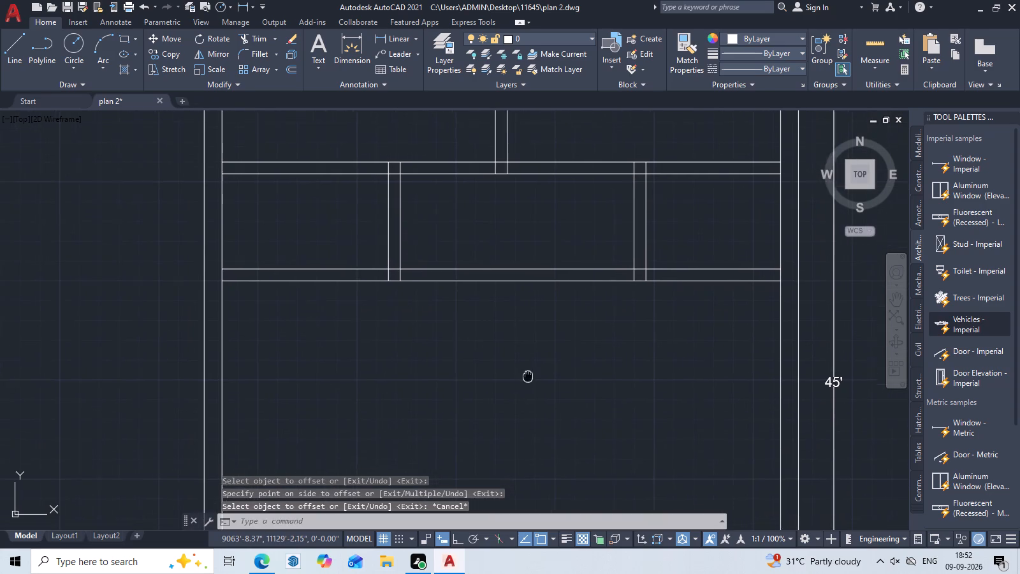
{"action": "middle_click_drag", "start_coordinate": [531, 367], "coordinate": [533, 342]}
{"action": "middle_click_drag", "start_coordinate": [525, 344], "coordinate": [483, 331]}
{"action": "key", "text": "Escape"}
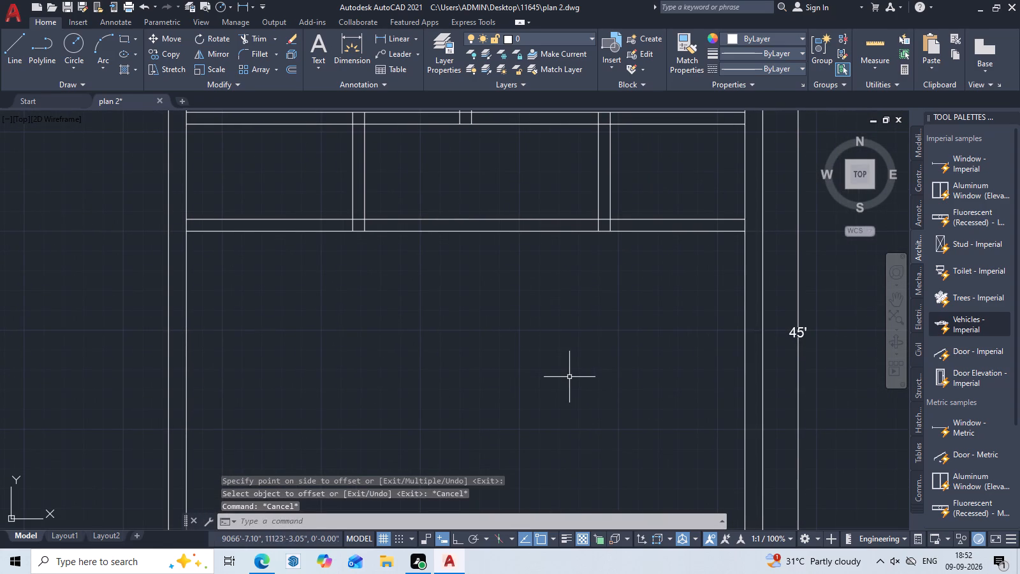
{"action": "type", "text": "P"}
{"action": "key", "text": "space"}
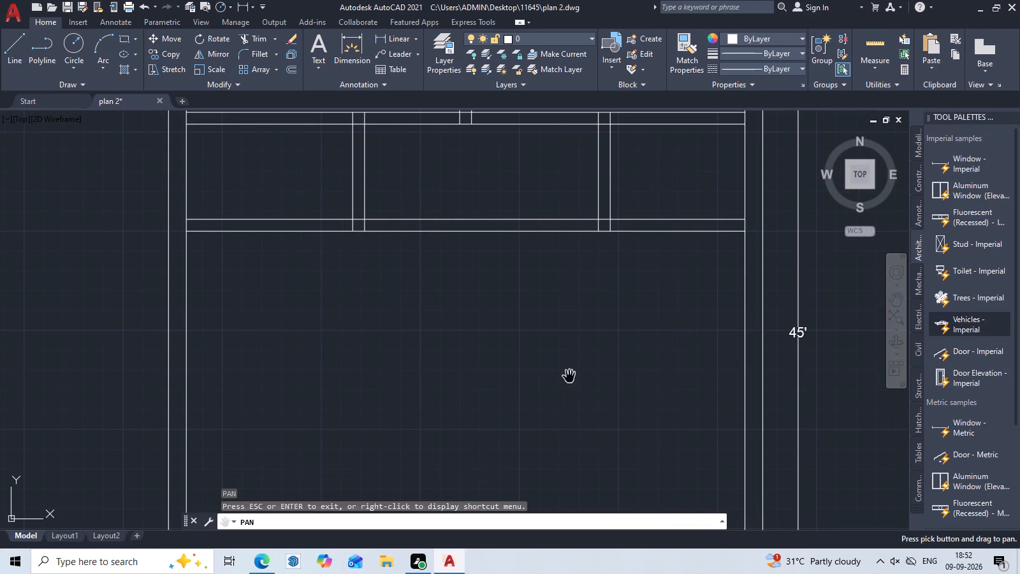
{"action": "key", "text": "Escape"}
Offset the inner west wall line 13'6" east into the plan.
{"action": "type", "text": "O"}
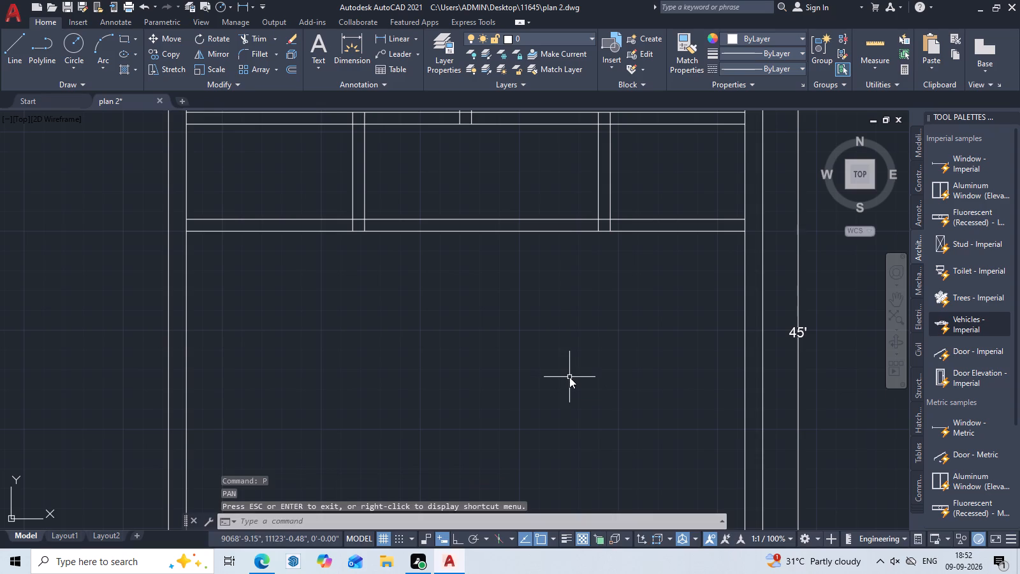
{"action": "key", "text": "space"}
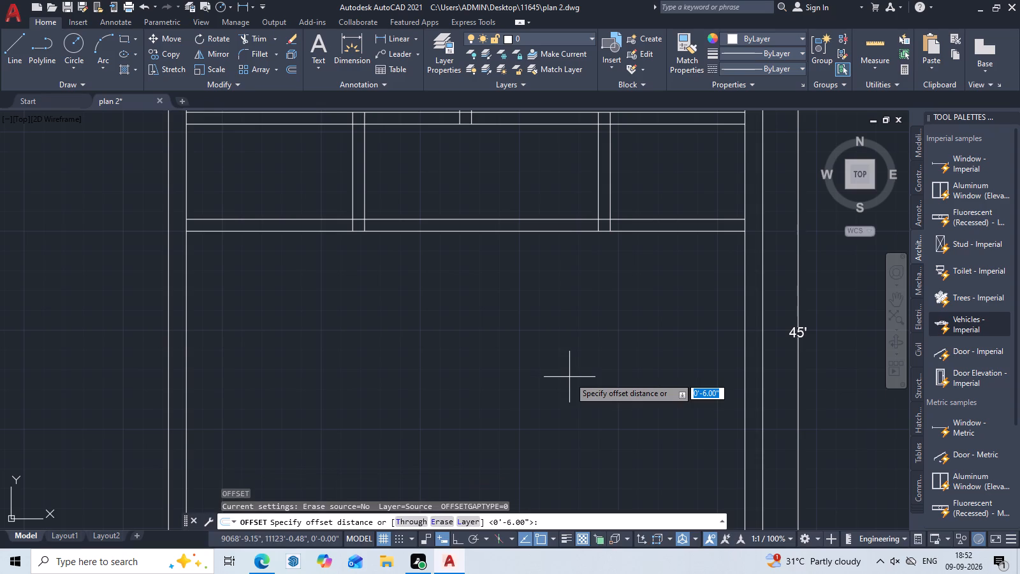
{"action": "type", "text": "13"}
{"action": "key", "text": "apostrophe"}
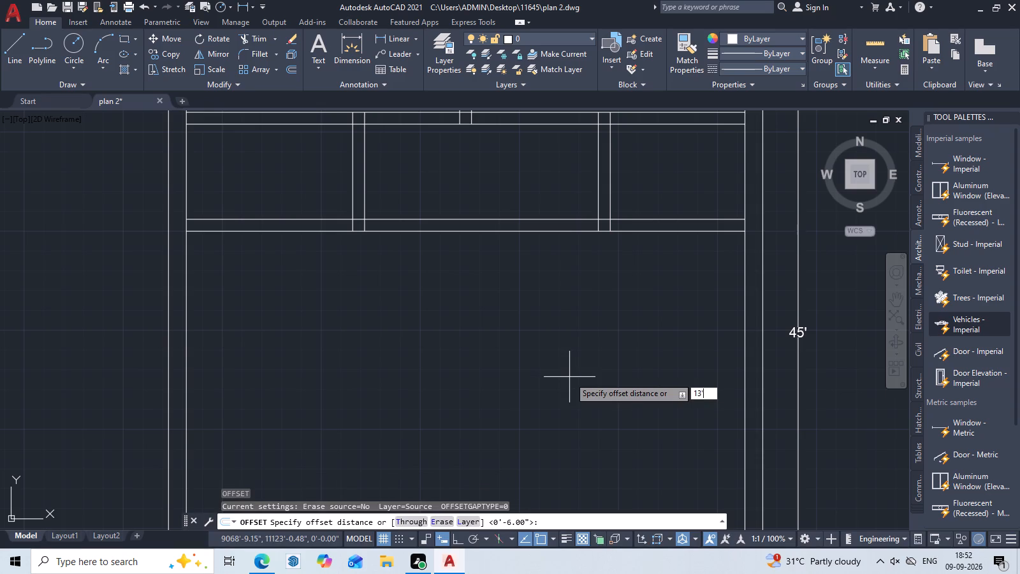
{"action": "type", "text": "6\""}
{"action": "key", "text": "space"}
{"action": "left_click", "coordinate": [188, 352]}
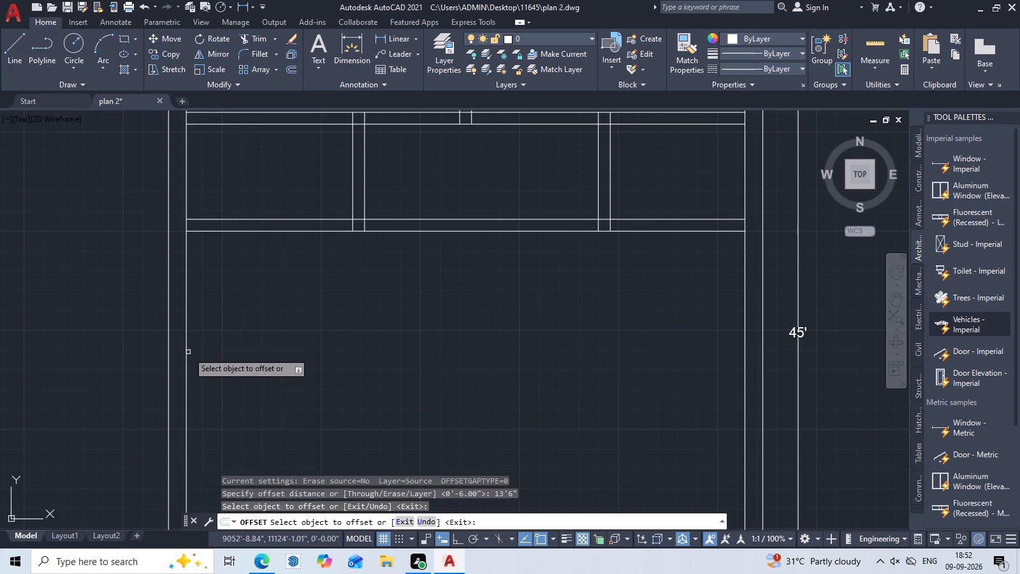
{"action": "left_click", "coordinate": [187, 382]}
{"action": "left_click", "coordinate": [402, 390]}
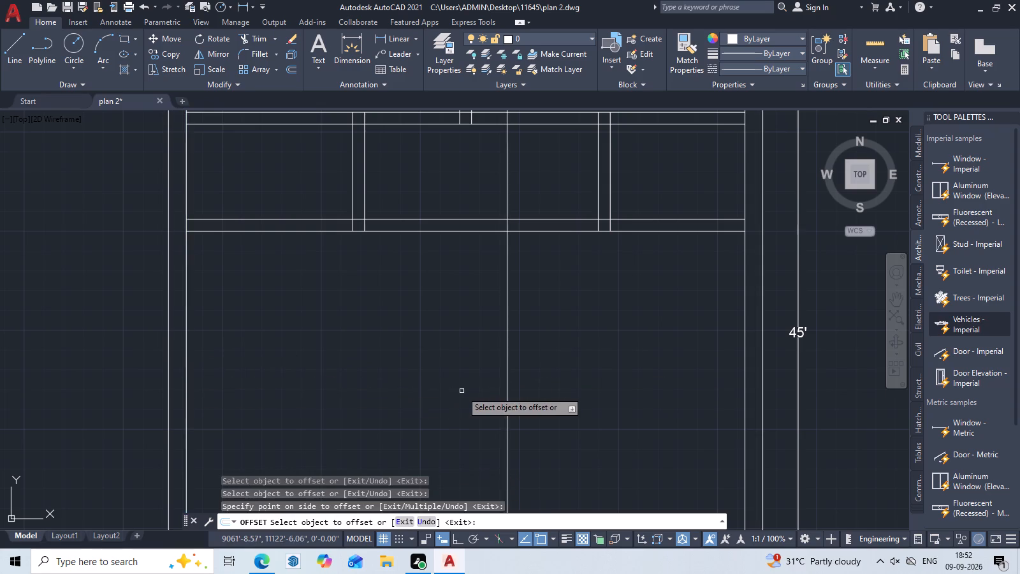
{"action": "scroll", "coordinate": [462, 391], "scroll_direction": "down", "scroll_amount": 3}
{"action": "middle_click_drag", "start_coordinate": [514, 415], "coordinate": [490, 421]}
{"action": "scroll", "coordinate": [460, 410], "scroll_direction": "up", "scroll_amount": 2}
{"action": "middle_click_drag", "start_coordinate": [460, 410], "coordinate": [465, 371]}
{"action": "scroll", "coordinate": [460, 410], "scroll_direction": "up", "scroll_amount": 1}
{"action": "key", "text": "space"}
{"action": "key", "text": "Escape"}
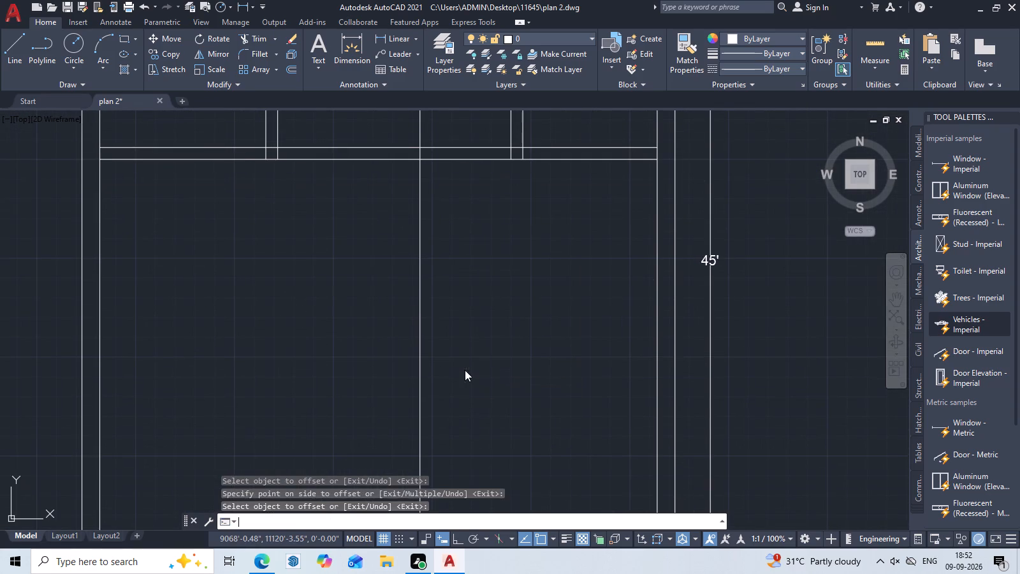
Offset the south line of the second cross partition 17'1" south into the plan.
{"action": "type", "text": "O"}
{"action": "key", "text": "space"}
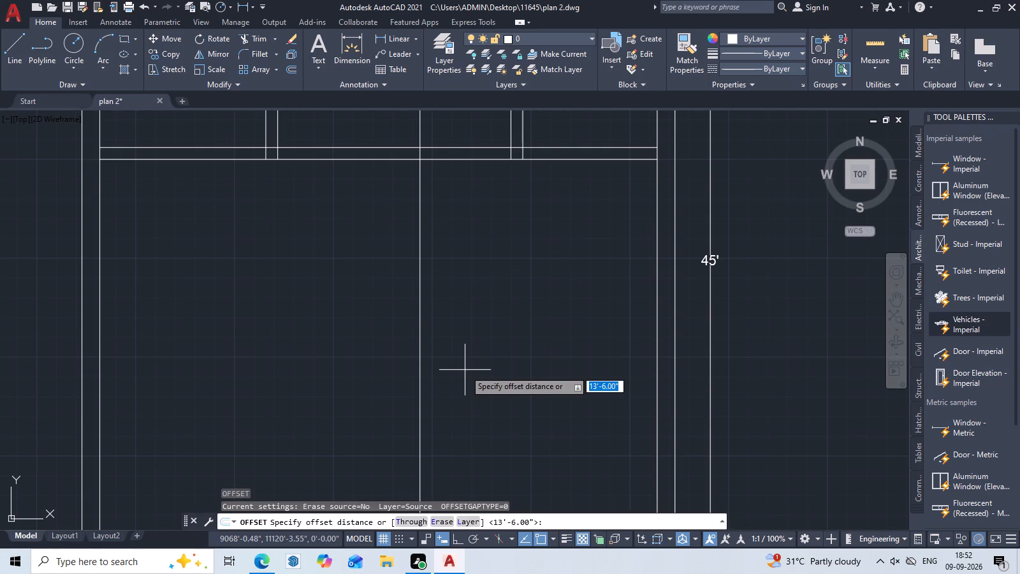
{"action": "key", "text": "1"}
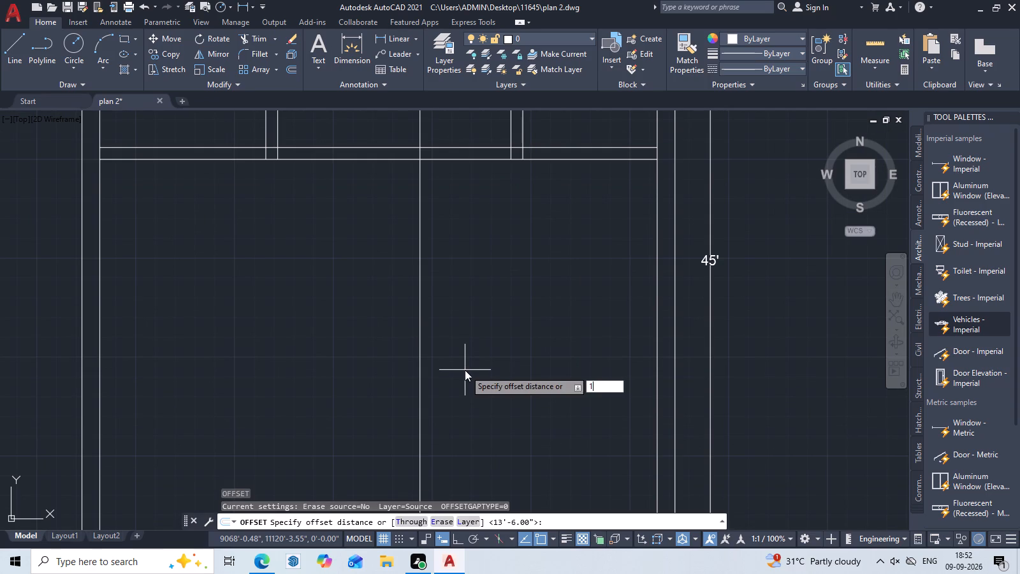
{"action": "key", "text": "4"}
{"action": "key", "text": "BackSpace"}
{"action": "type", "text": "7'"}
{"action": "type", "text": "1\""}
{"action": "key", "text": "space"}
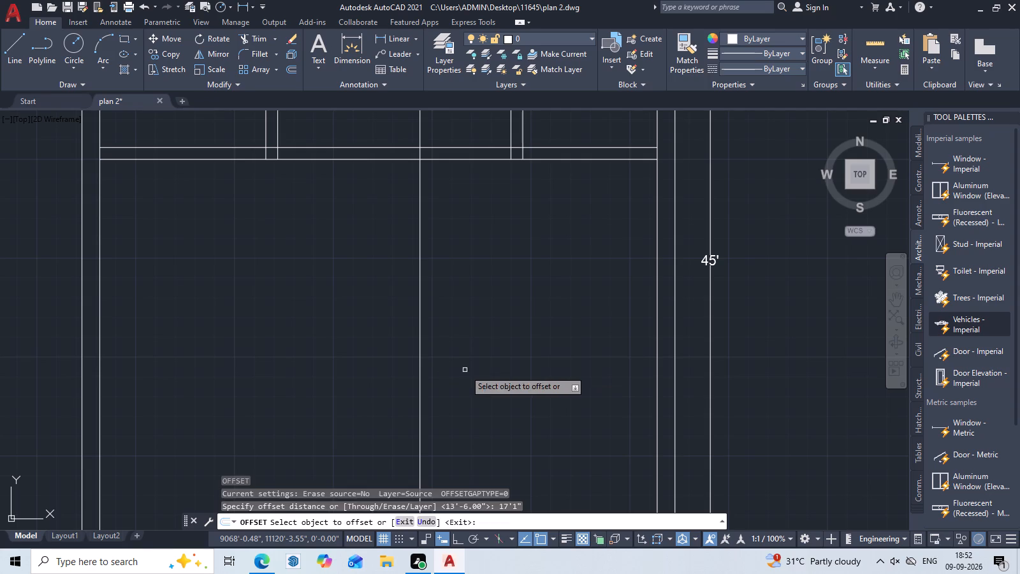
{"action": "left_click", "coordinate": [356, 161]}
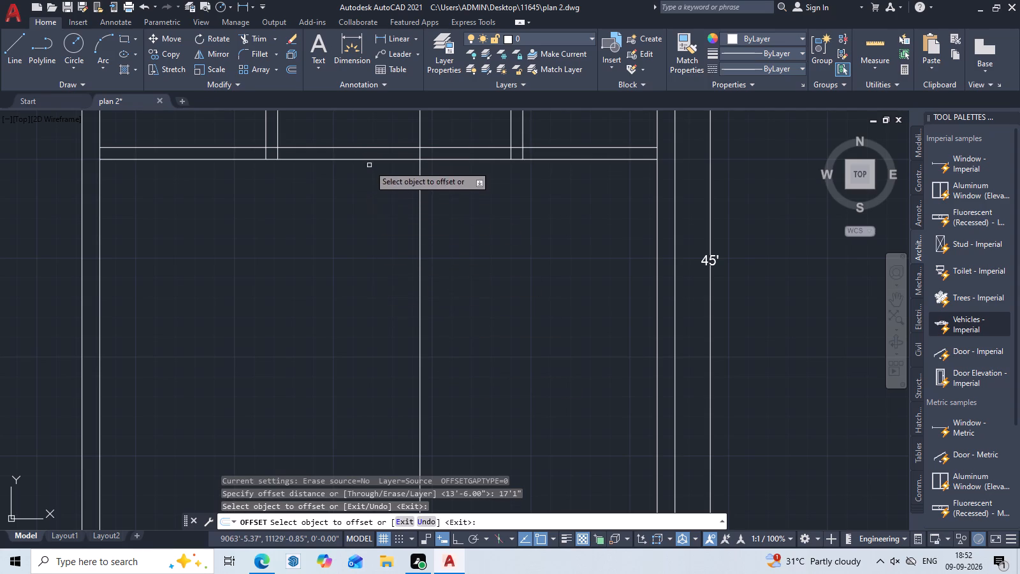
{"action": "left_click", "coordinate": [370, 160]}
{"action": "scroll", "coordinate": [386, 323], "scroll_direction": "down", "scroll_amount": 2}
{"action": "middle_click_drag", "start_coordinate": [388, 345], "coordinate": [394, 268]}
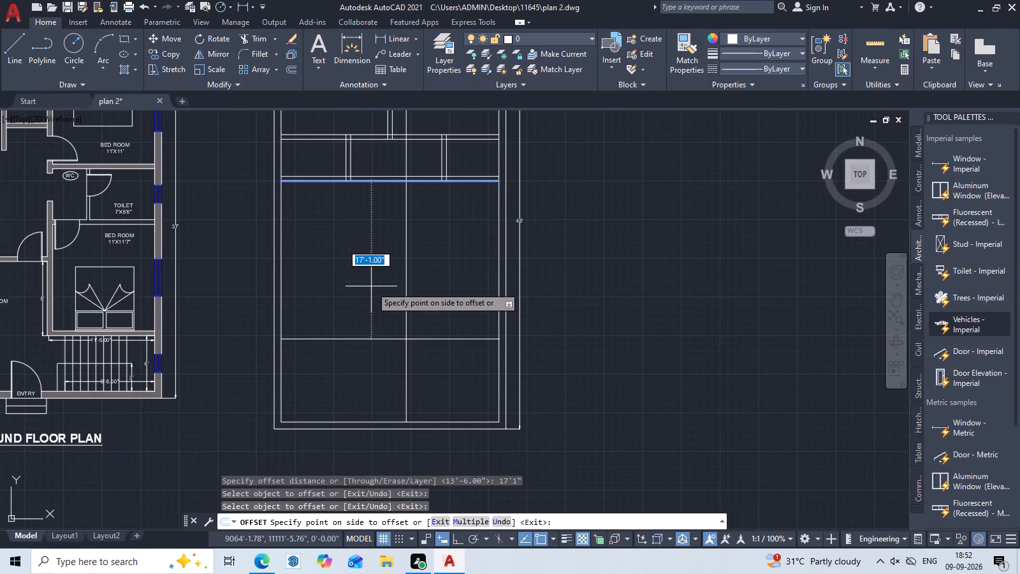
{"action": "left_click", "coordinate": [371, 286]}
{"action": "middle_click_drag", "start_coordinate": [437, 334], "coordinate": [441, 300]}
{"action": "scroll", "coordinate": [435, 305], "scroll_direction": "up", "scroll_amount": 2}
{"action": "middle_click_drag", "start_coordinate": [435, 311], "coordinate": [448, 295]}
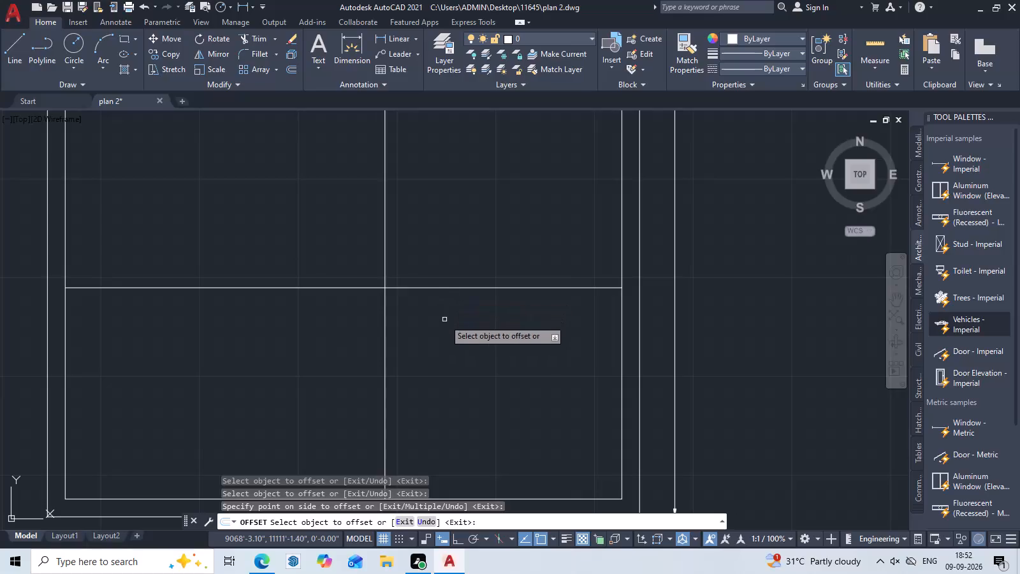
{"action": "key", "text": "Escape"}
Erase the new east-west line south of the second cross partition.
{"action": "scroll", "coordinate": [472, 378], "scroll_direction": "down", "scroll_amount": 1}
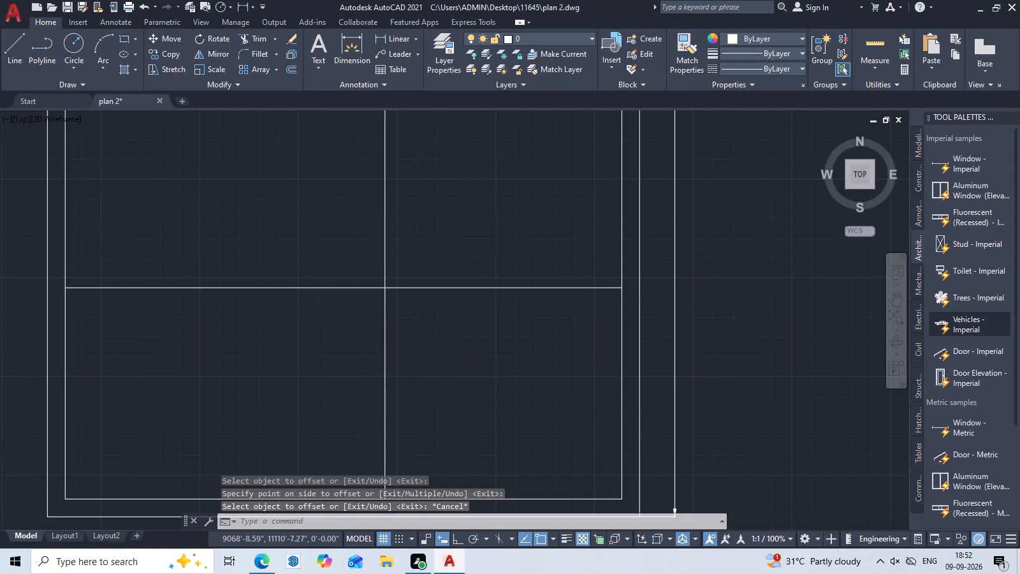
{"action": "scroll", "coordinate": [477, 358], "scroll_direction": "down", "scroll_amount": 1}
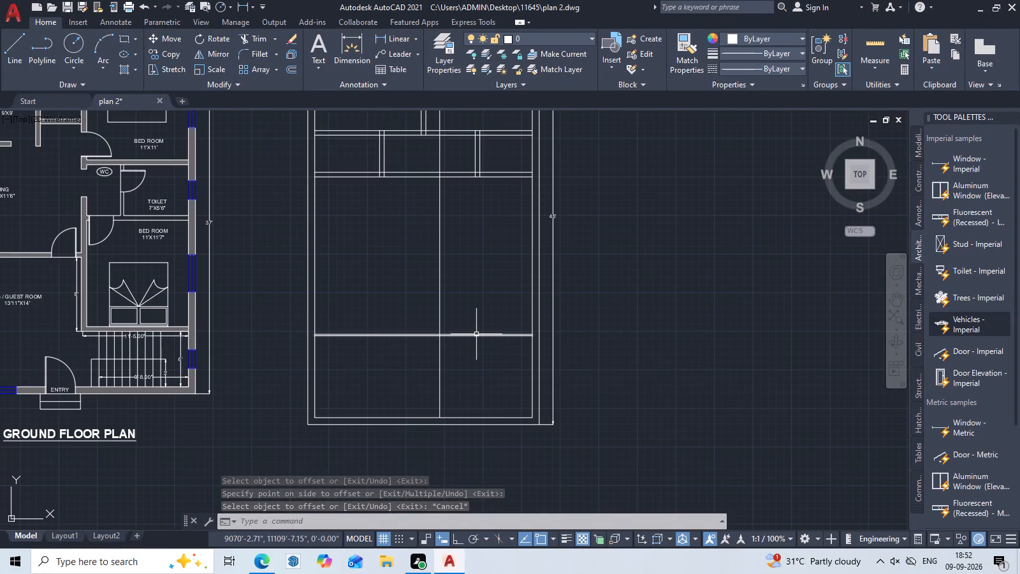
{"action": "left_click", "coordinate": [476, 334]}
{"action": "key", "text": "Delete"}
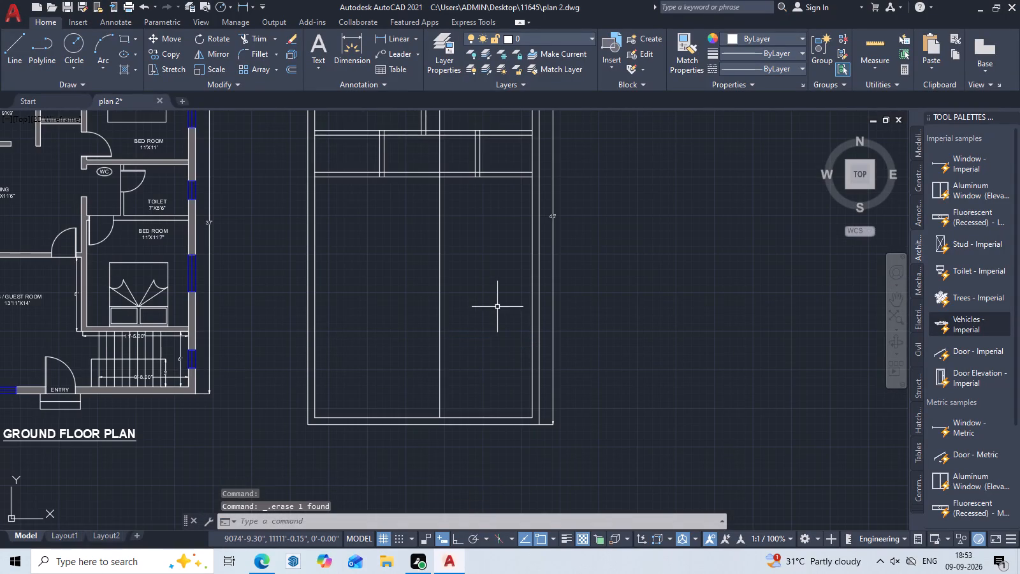
Trim the 13'6" offset line across the passage and erase its northern piece, keeping only the part south of the passage.
{"action": "middle_click_drag", "start_coordinate": [497, 304], "coordinate": [479, 357]}
{"action": "key", "text": "o"}
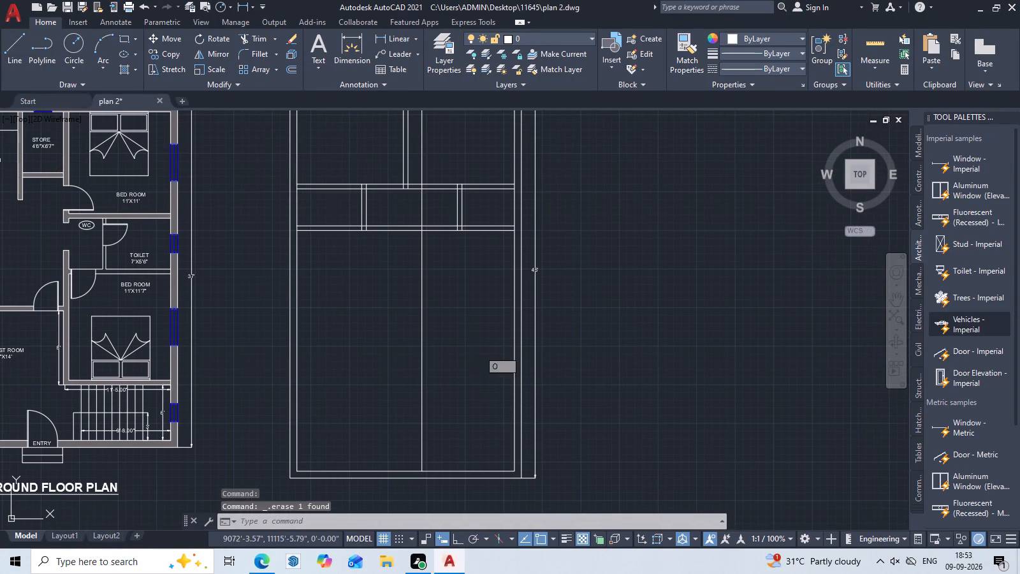
{"action": "key", "text": "Escape"}
{"action": "type", "text": "TR"}
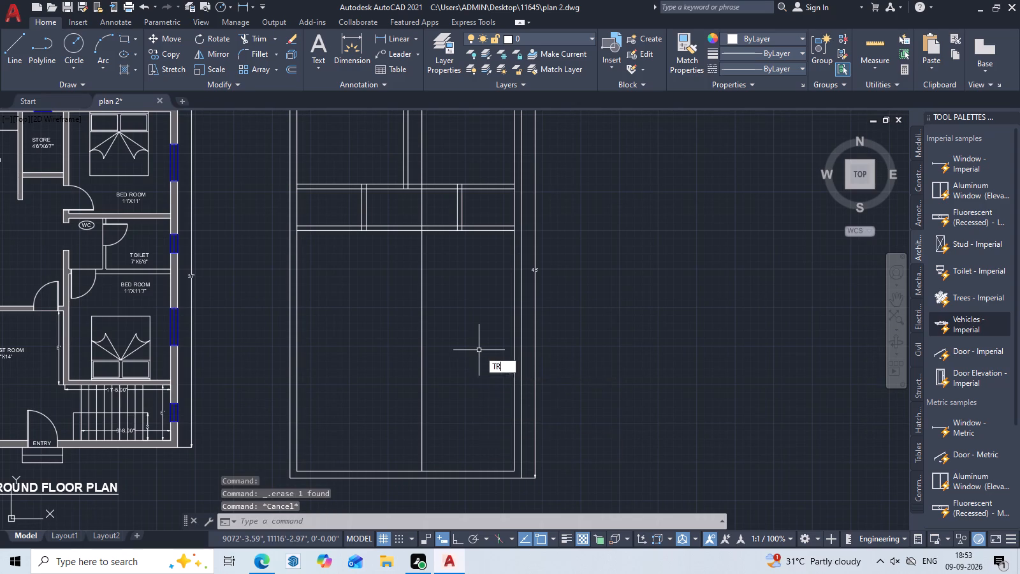
{"action": "key", "text": "space"}
{"action": "scroll", "coordinate": [423, 211], "scroll_direction": "up", "scroll_amount": 2}
{"action": "left_click", "coordinate": [419, 232]}
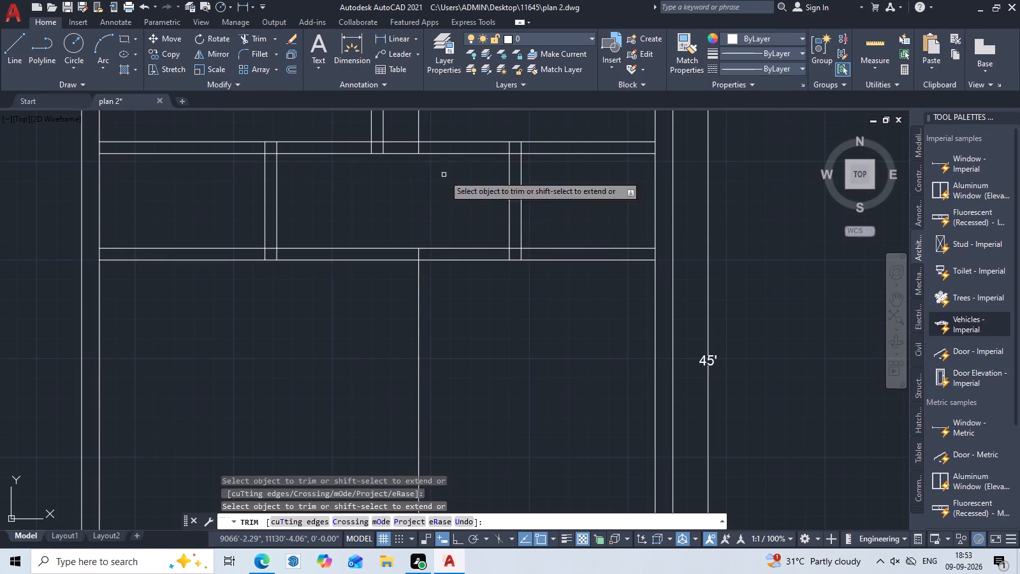
{"action": "key", "text": "Escape"}
{"action": "middle_click_drag", "start_coordinate": [444, 179], "coordinate": [449, 384]}
{"action": "left_click", "coordinate": [423, 256]}
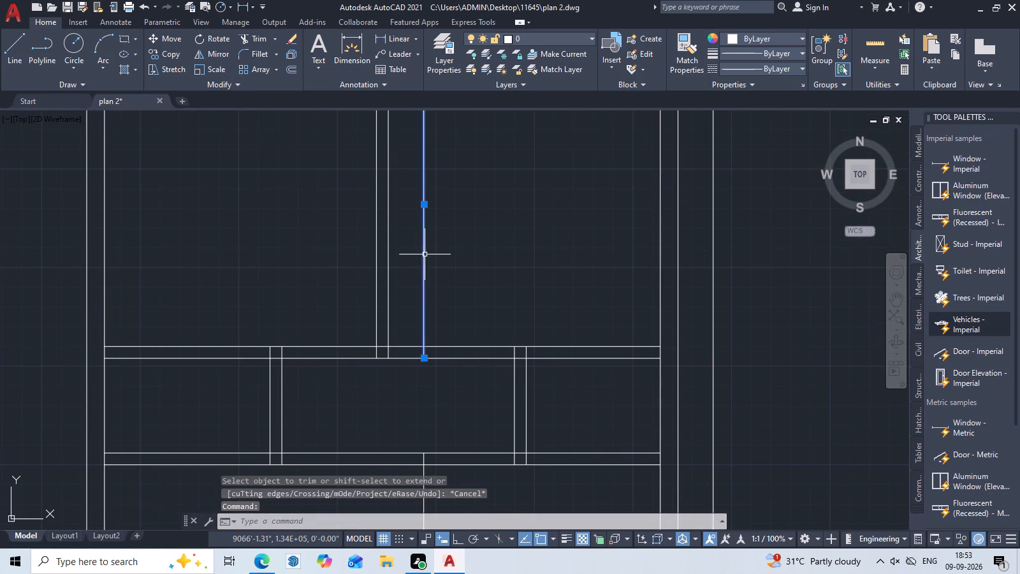
{"action": "key", "text": "Delete"}
Offset the remaining north-south line south of the passage 6" east to form a partition.
{"action": "scroll", "coordinate": [466, 276], "scroll_direction": "down", "scroll_amount": 2}
{"action": "middle_click_drag", "start_coordinate": [470, 367], "coordinate": [461, 295]}
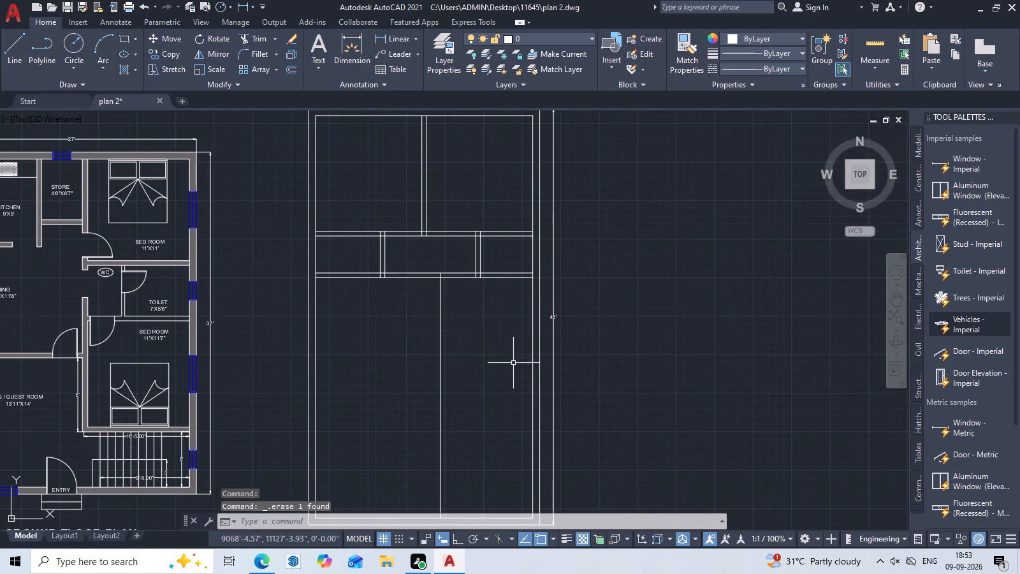
{"action": "key", "text": "Escape"}
{"action": "key", "text": "o"}
{"action": "key", "text": "space"}
{"action": "type", "text": "6"}
{"action": "key", "text": "space"}
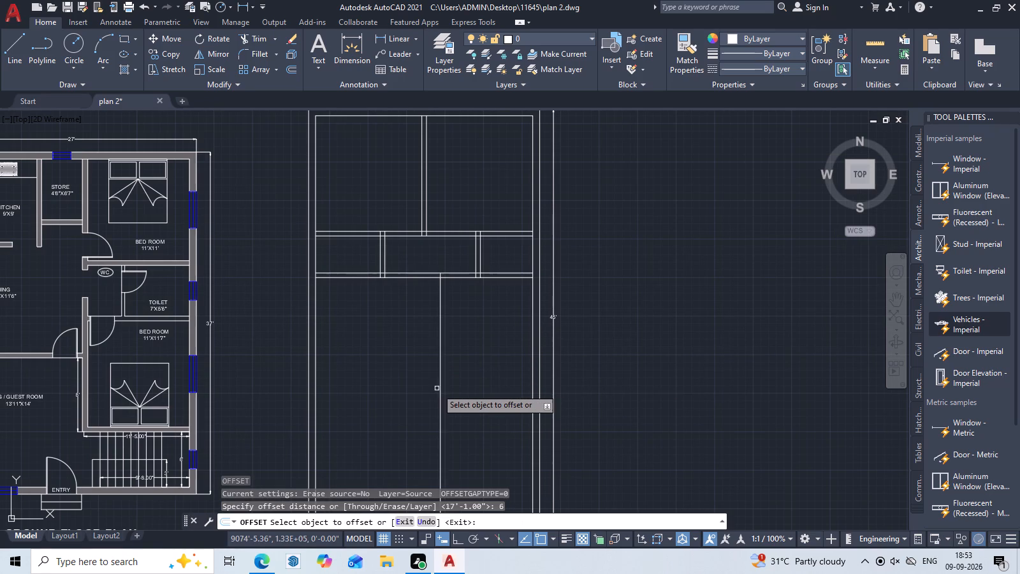
{"action": "left_click", "coordinate": [441, 387]}
{"action": "double_click", "coordinate": [467, 387]}
{"action": "scroll", "coordinate": [467, 387], "scroll_direction": "down", "scroll_amount": 2}
{"action": "middle_click_drag", "start_coordinate": [472, 403], "coordinate": [473, 385]}
{"action": "scroll", "coordinate": [471, 367], "scroll_direction": "up", "scroll_amount": 2}
{"action": "middle_click_drag", "start_coordinate": [470, 362], "coordinate": [472, 436]}
{"action": "key", "text": "Escape"}
{"action": "middle_click_drag", "start_coordinate": [476, 426], "coordinate": [479, 385]}
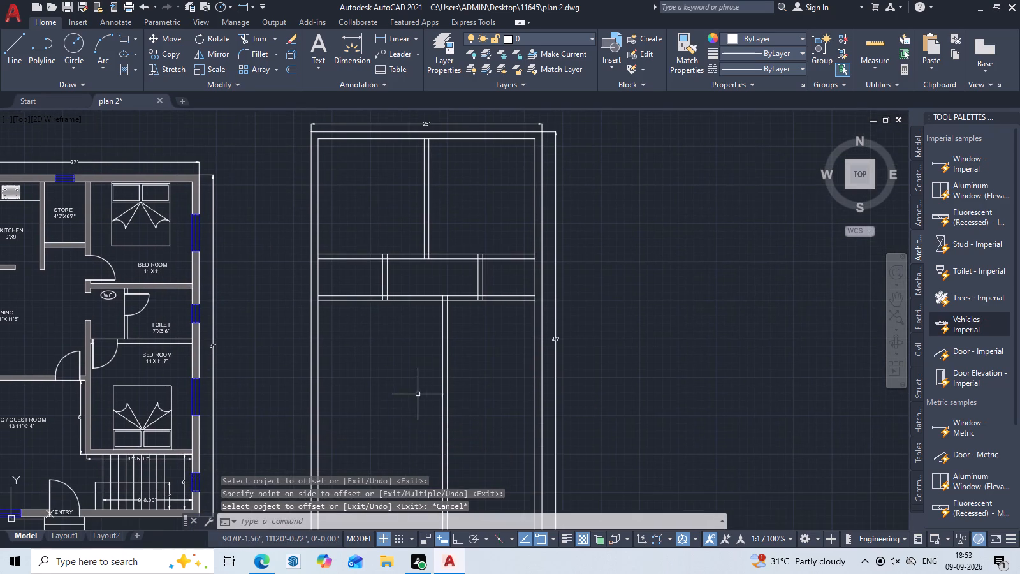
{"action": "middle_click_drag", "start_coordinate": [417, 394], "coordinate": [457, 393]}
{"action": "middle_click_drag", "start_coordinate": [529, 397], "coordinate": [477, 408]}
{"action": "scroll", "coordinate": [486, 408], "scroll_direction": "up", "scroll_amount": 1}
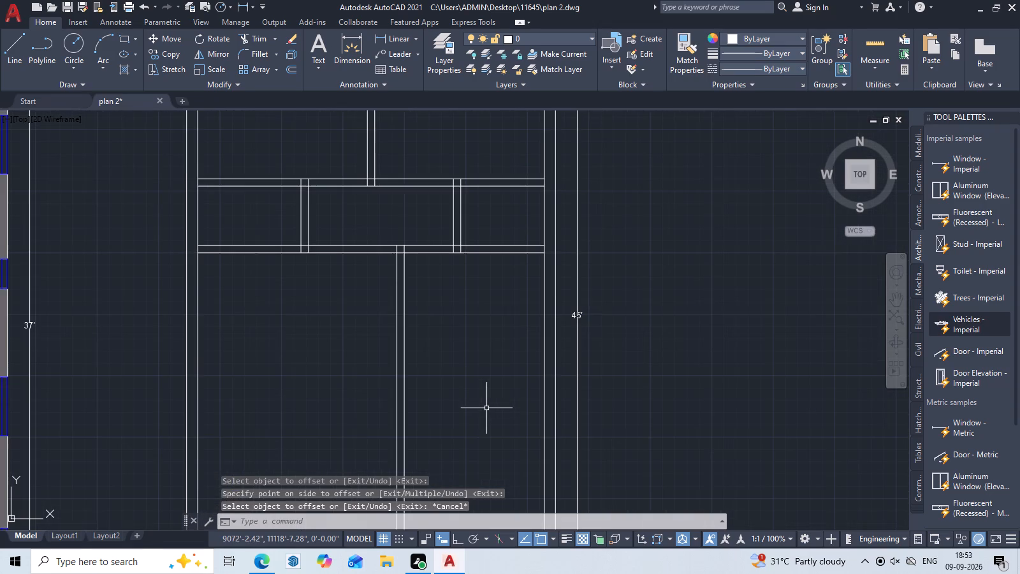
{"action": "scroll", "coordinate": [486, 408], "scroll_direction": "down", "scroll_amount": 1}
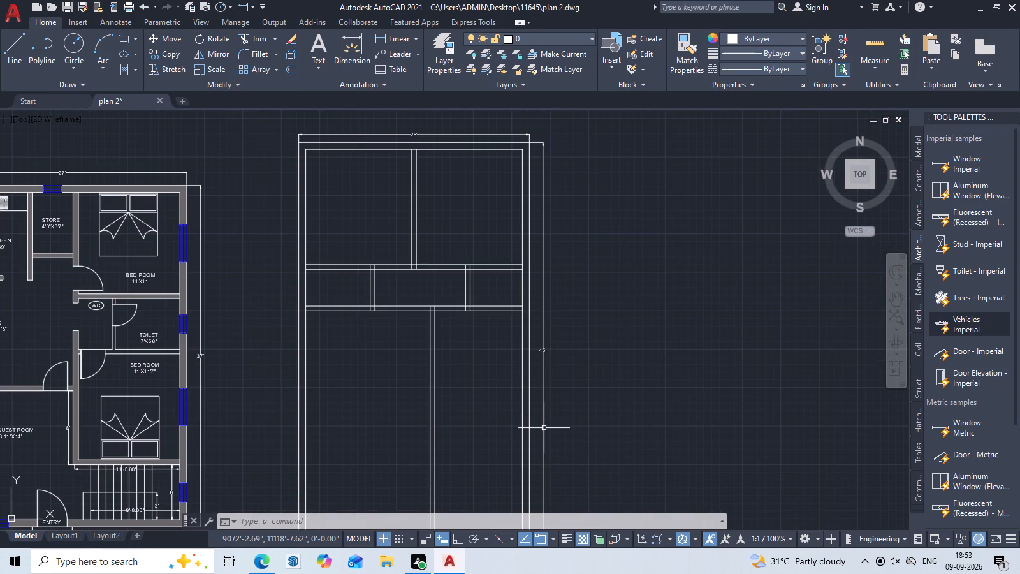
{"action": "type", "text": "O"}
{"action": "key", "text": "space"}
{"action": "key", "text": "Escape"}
Quick-measure the clear width between the new southern partition and the inner east wall line.
{"action": "double_click", "coordinate": [884, 55]}
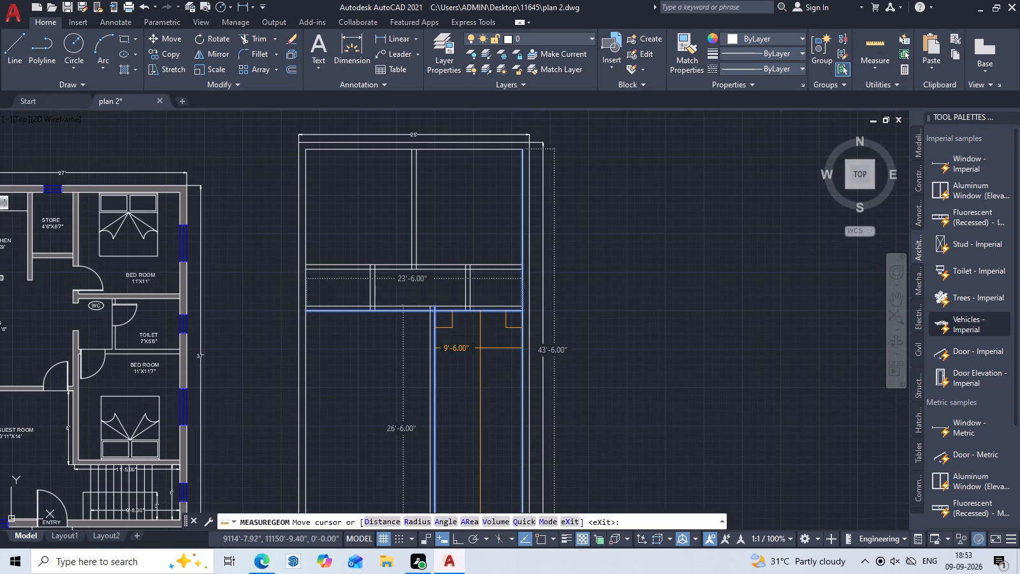
{"action": "key", "text": "Escape"}
Offset the inner east wall line 11'6" west into the plan.
{"action": "scroll", "coordinate": [472, 350], "scroll_direction": "up", "scroll_amount": 1}
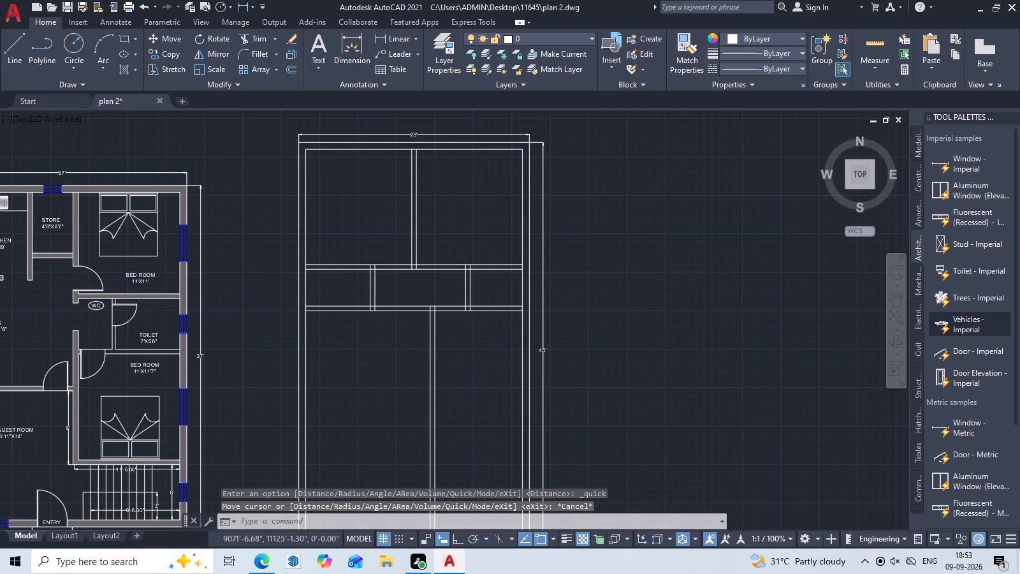
{"action": "middle_click_drag", "start_coordinate": [472, 350], "coordinate": [472, 334]}
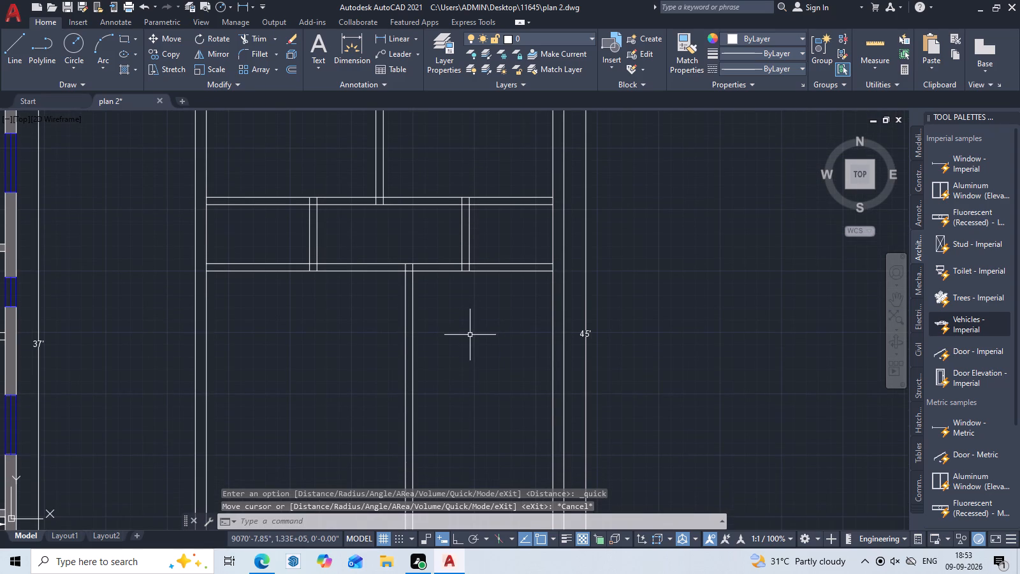
{"action": "type", "text": "O"}
{"action": "key", "text": "space"}
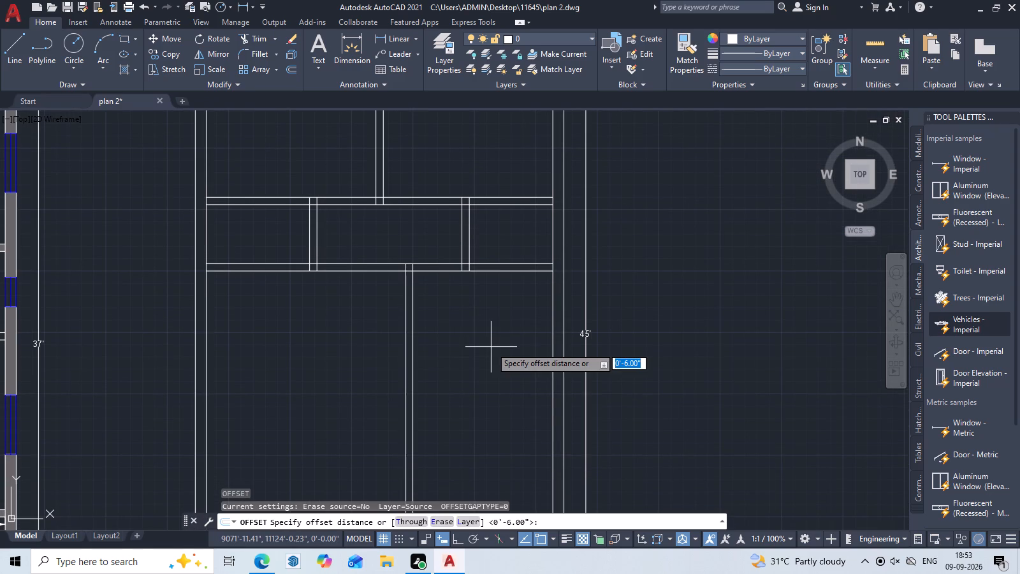
{"action": "type", "text": "11'"}
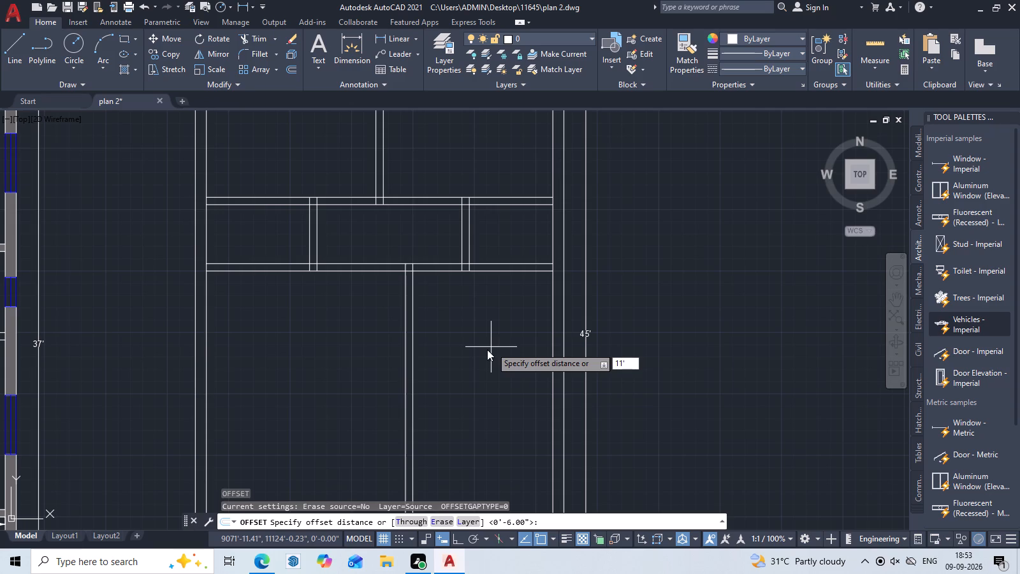
{"action": "key", "text": "6"}
{"action": "key", "text": "apostrophe"}
{"action": "key", "text": "BackSpace"}
{"action": "key", "text": "shift+quotedbl"}
{"action": "key", "text": "space"}
{"action": "left_click", "coordinate": [553, 336]}
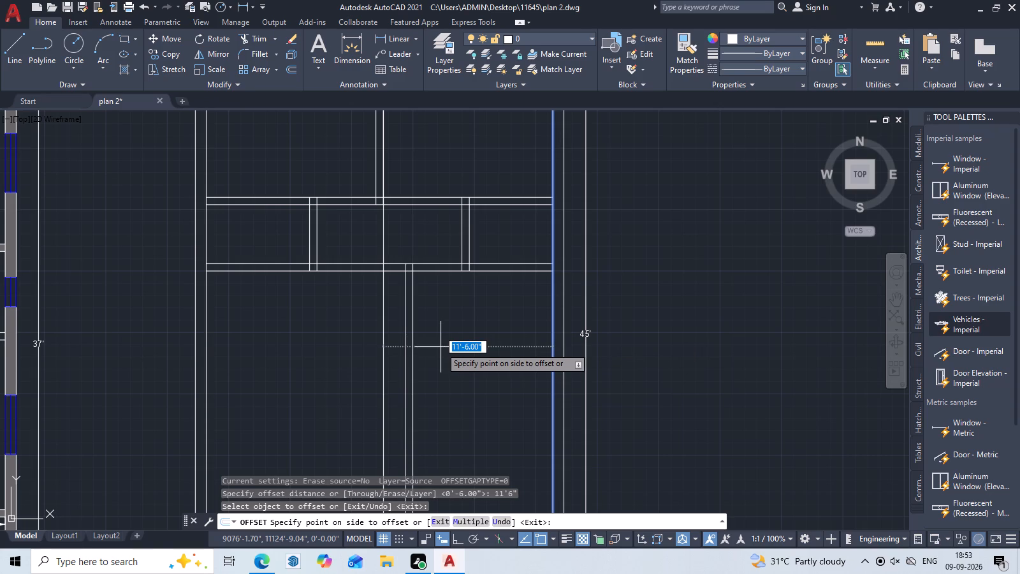
{"action": "left_click", "coordinate": [441, 347]}
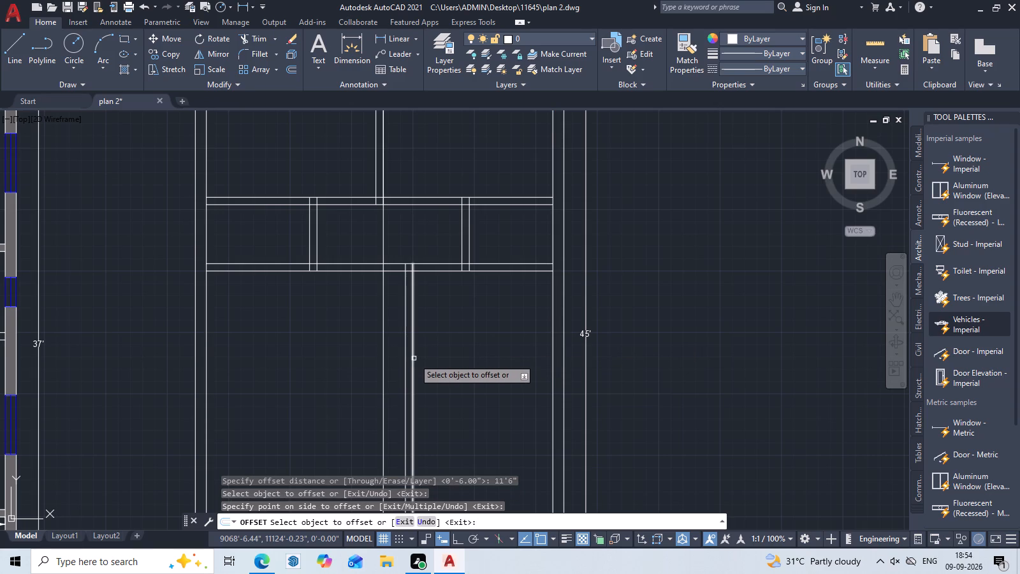
{"action": "key", "text": "Escape"}
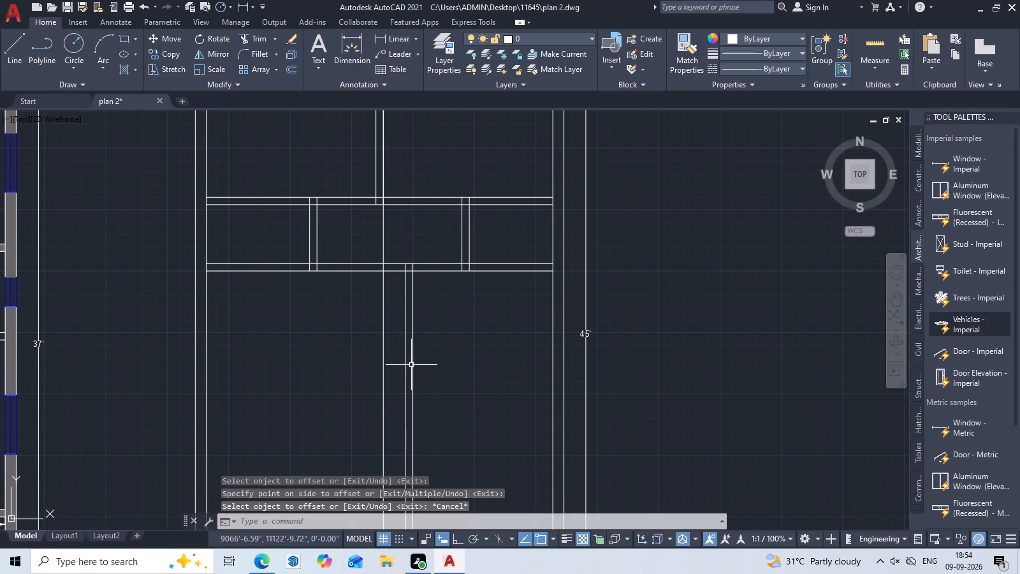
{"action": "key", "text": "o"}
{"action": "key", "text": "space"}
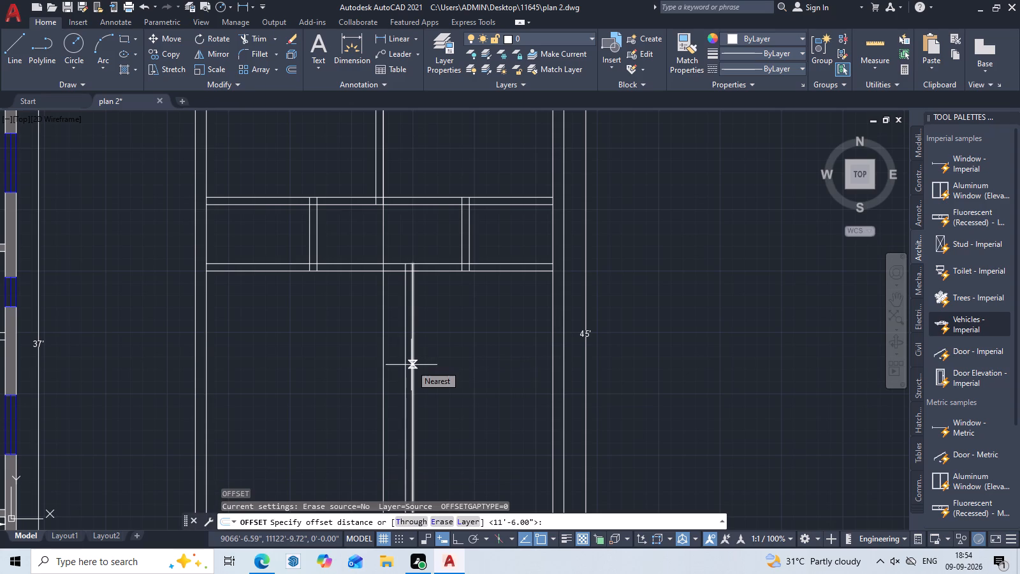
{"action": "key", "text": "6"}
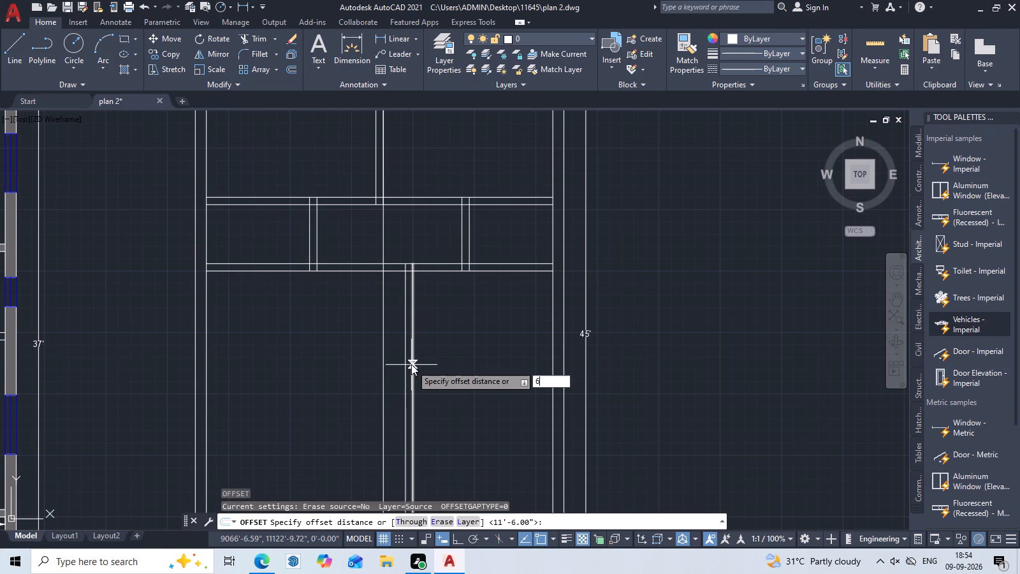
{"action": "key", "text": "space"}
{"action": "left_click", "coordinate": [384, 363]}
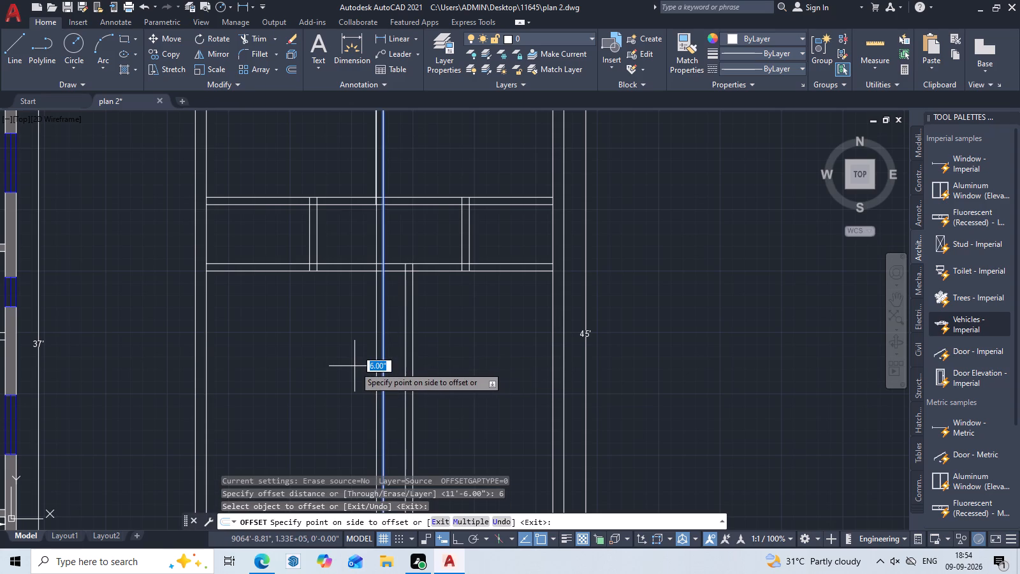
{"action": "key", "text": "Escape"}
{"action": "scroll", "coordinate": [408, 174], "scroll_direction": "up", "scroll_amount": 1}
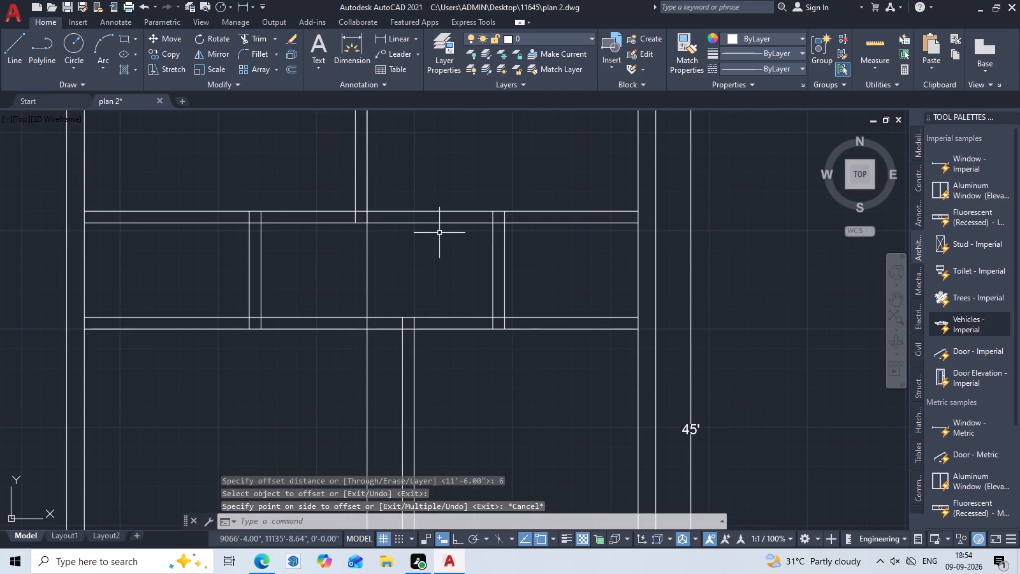
Trim the 11'6" offset line across the passage and erase its northern piece, keeping only the part south of the passage.
{"action": "type", "text": "TR"}
{"action": "key", "text": "space"}
{"action": "left_click", "coordinate": [366, 291]}
{"action": "key", "text": "Escape"}
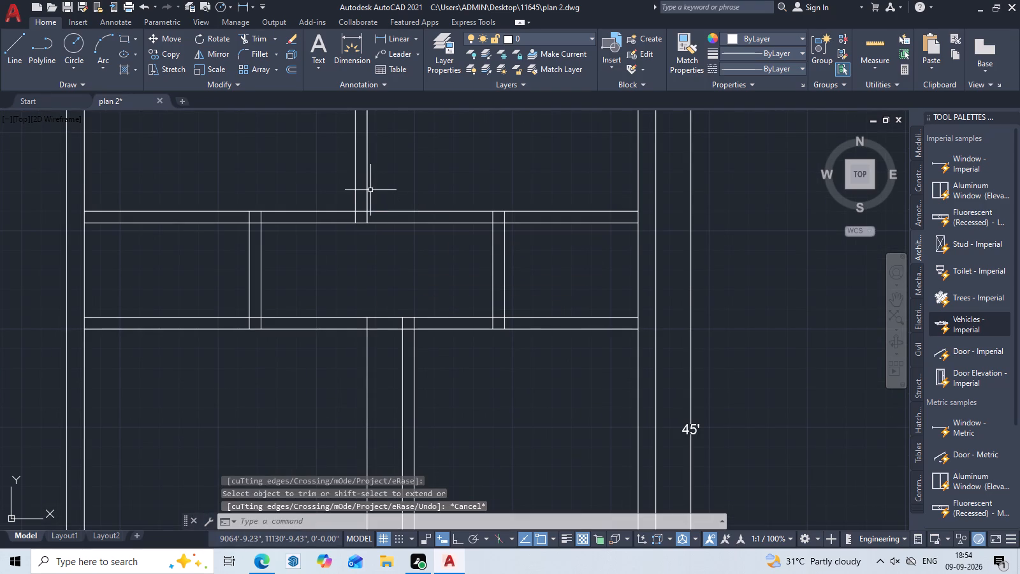
{"action": "left_click", "coordinate": [368, 189]}
{"action": "key", "text": "Delete"}
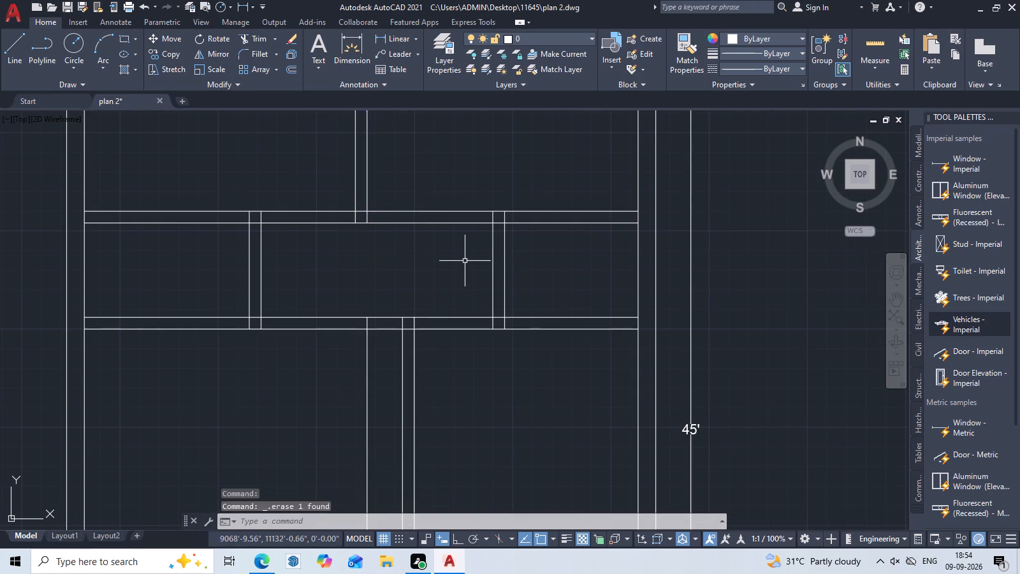
Erase the earlier two-line north-south partition south of the passage, leaving the single line to its west.
{"action": "middle_click_drag", "start_coordinate": [433, 352], "coordinate": [443, 314]}
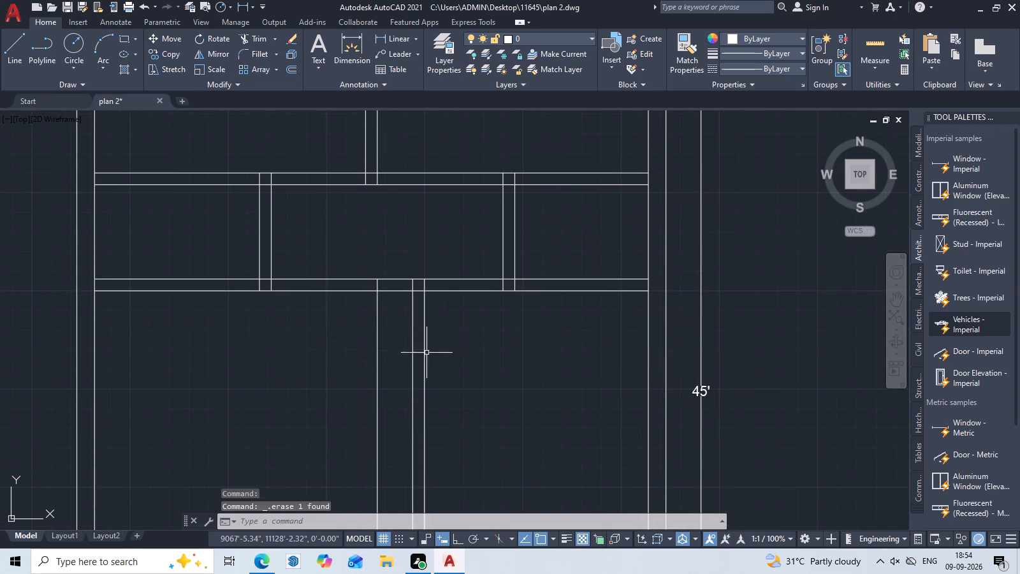
{"action": "key", "text": "Escape"}
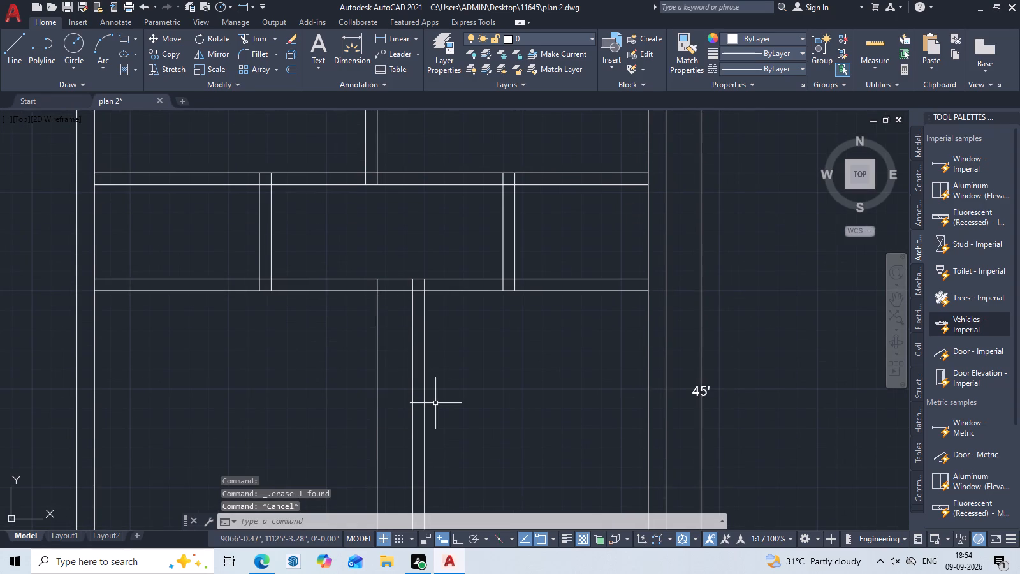
{"action": "scroll", "coordinate": [476, 476], "scroll_direction": "down", "scroll_amount": 2}
{"action": "middle_click_drag", "start_coordinate": [476, 482], "coordinate": [483, 298]}
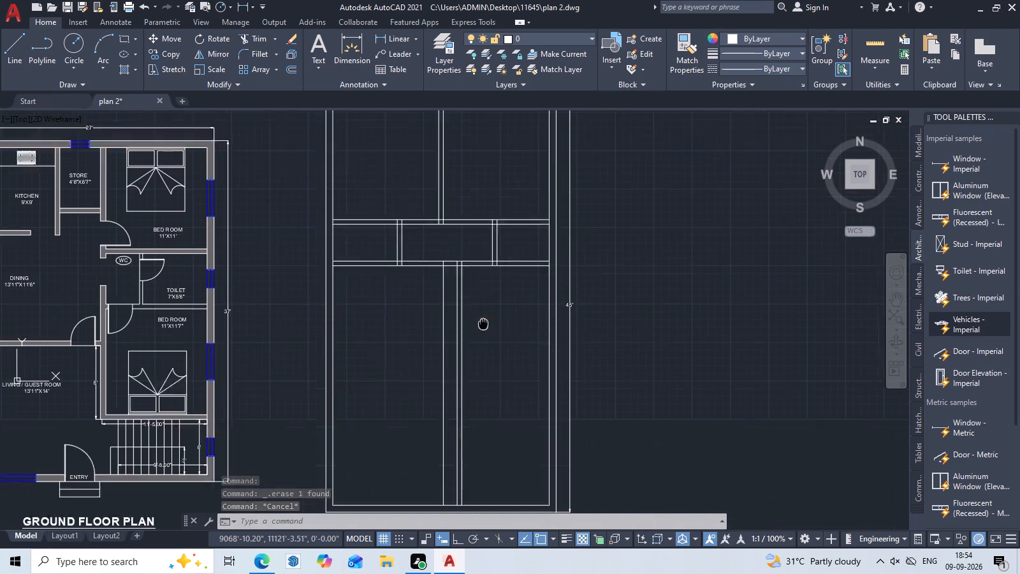
{"action": "middle_click_drag", "start_coordinate": [483, 298], "coordinate": [483, 295]}
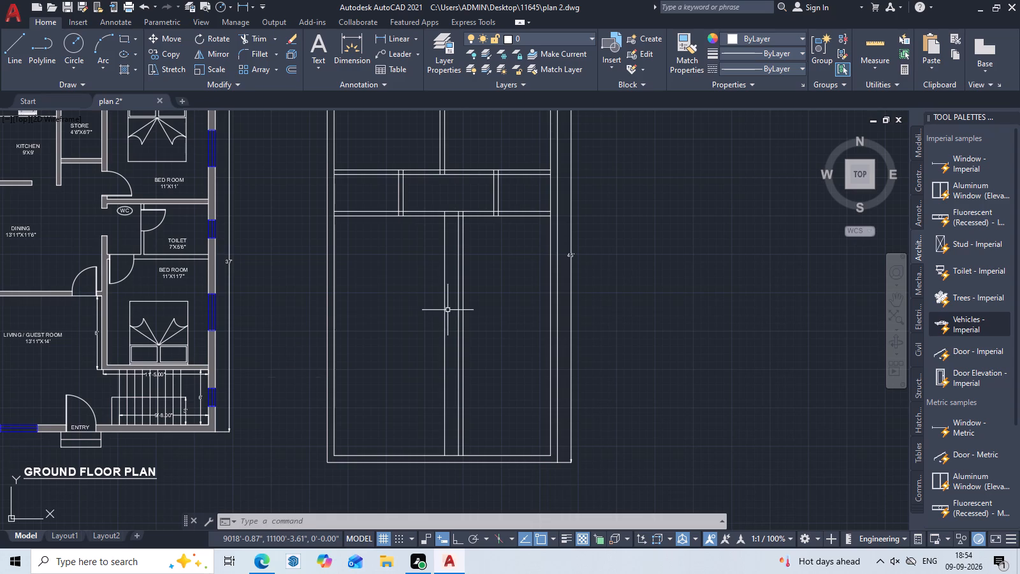
{"action": "scroll", "coordinate": [479, 266], "scroll_direction": "up", "scroll_amount": 2}
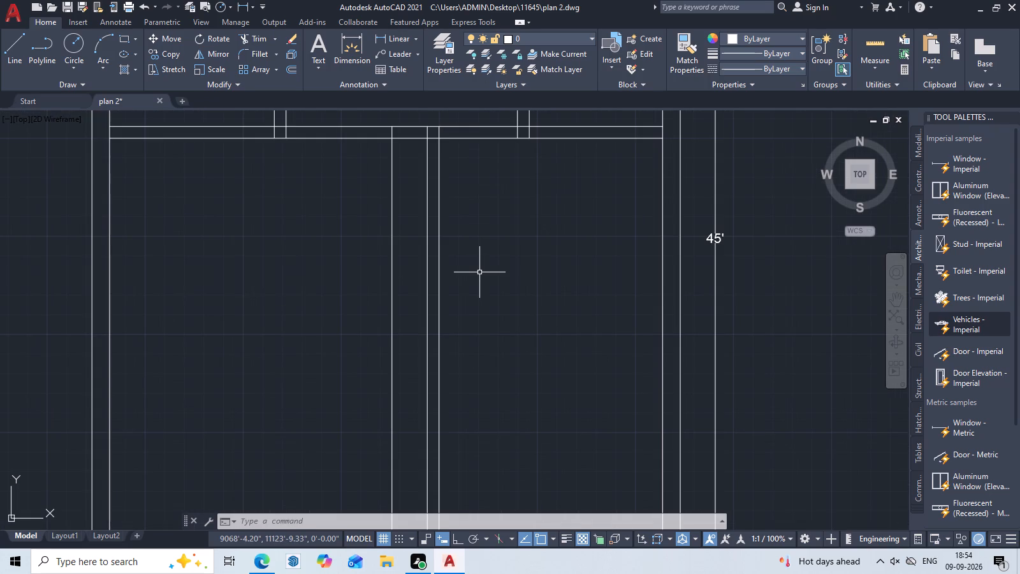
{"action": "key", "text": "Escape"}
{"action": "scroll", "coordinate": [480, 272], "scroll_direction": "down", "scroll_amount": 1}
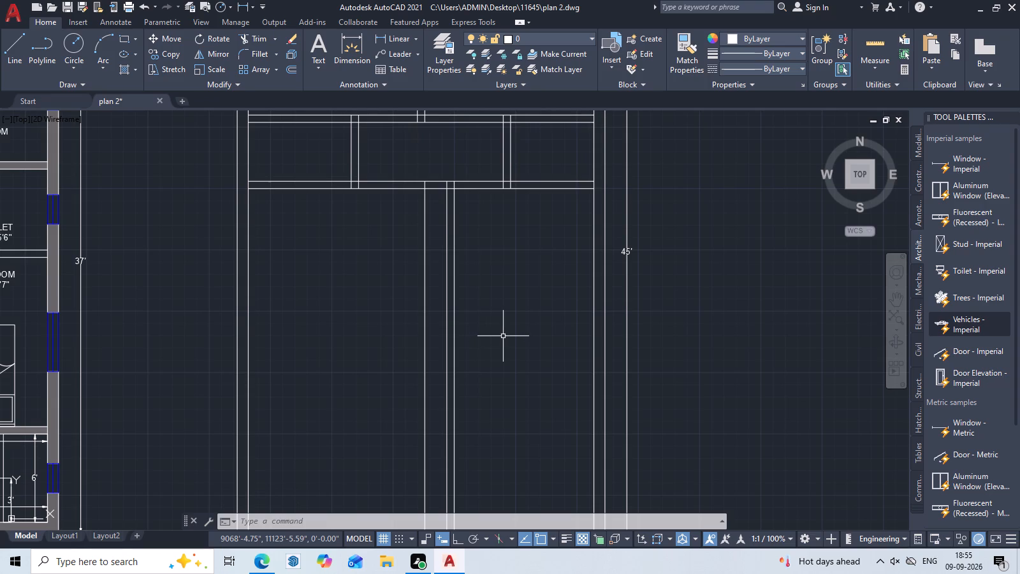
{"action": "middle_click_drag", "start_coordinate": [423, 152], "coordinate": [422, 360]}
{"action": "middle_click_drag", "start_coordinate": [400, 379], "coordinate": [452, 189]}
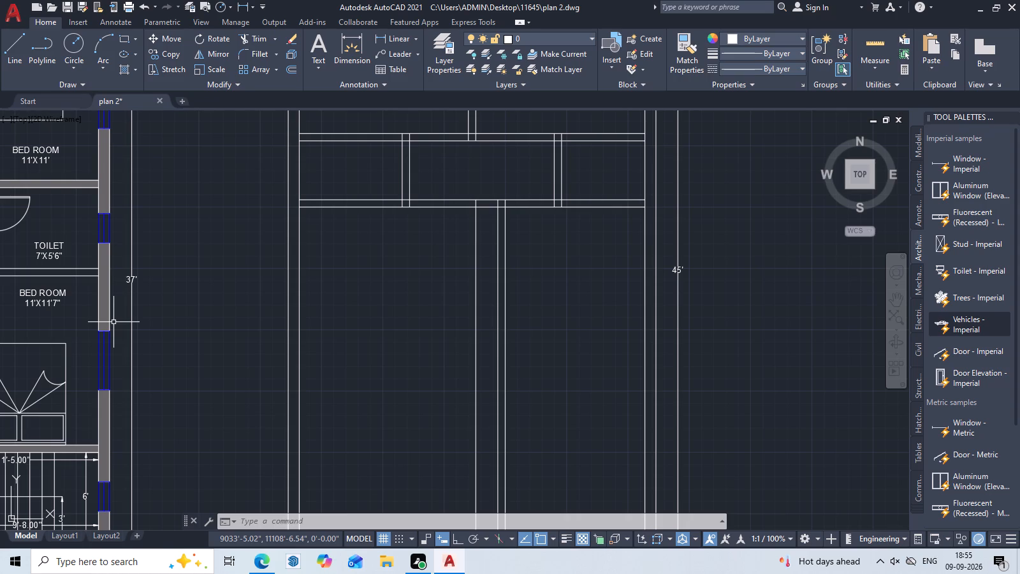
{"action": "key", "text": "Escape"}
{"action": "left_click", "coordinate": [529, 292]}
{"action": "left_click_drag", "start_coordinate": [518, 292], "coordinate": [497, 296]}
{"action": "scroll", "coordinate": [507, 294], "scroll_direction": "up", "scroll_amount": 1}
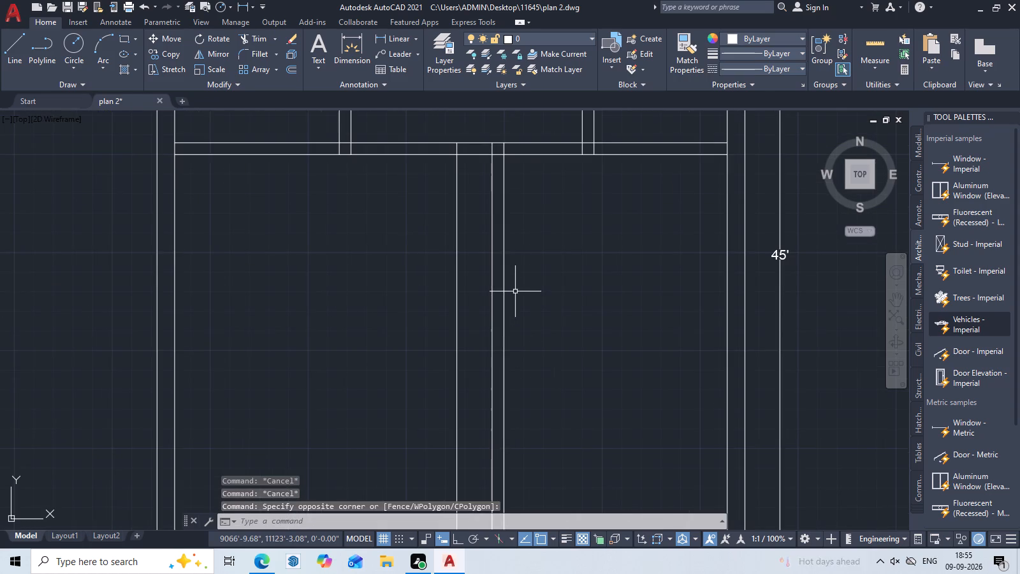
{"action": "middle_click_drag", "start_coordinate": [515, 291], "coordinate": [419, 352]}
{"action": "left_click_drag", "start_coordinate": [448, 328], "coordinate": [390, 346]}
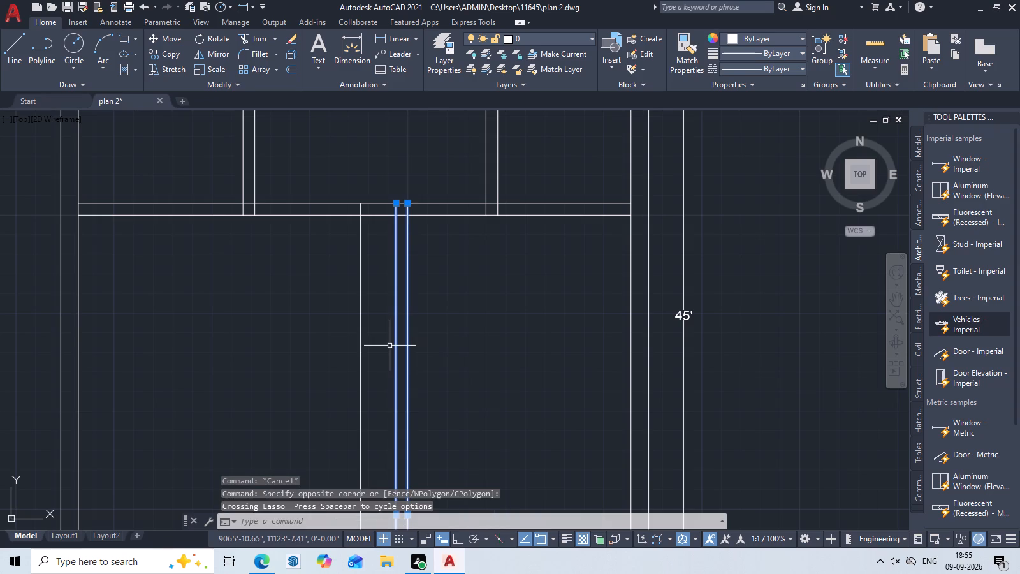
{"action": "key", "text": "Delete"}
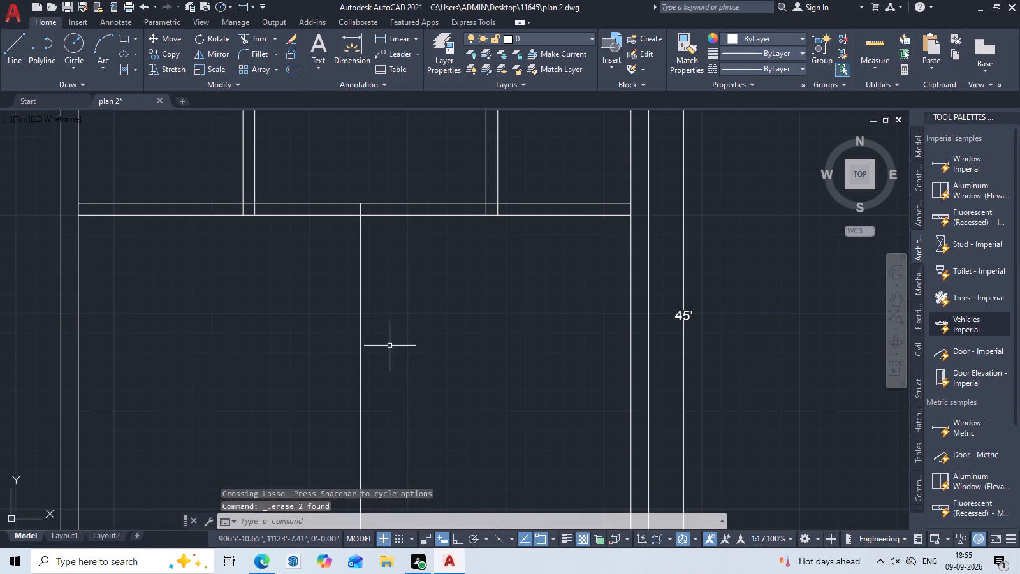
{"action": "key", "text": "Escape"}
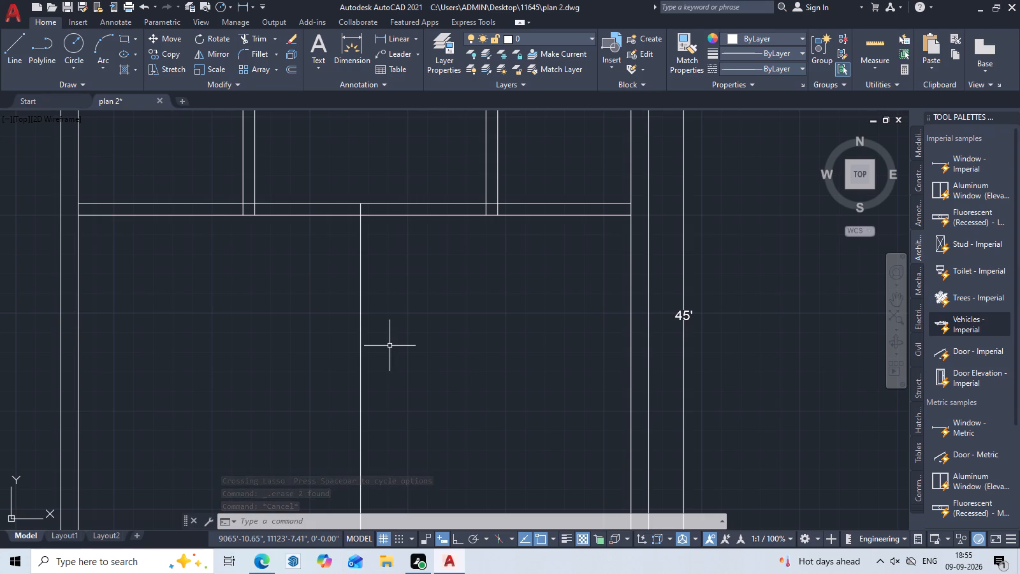
{"action": "key", "text": "Escape"}
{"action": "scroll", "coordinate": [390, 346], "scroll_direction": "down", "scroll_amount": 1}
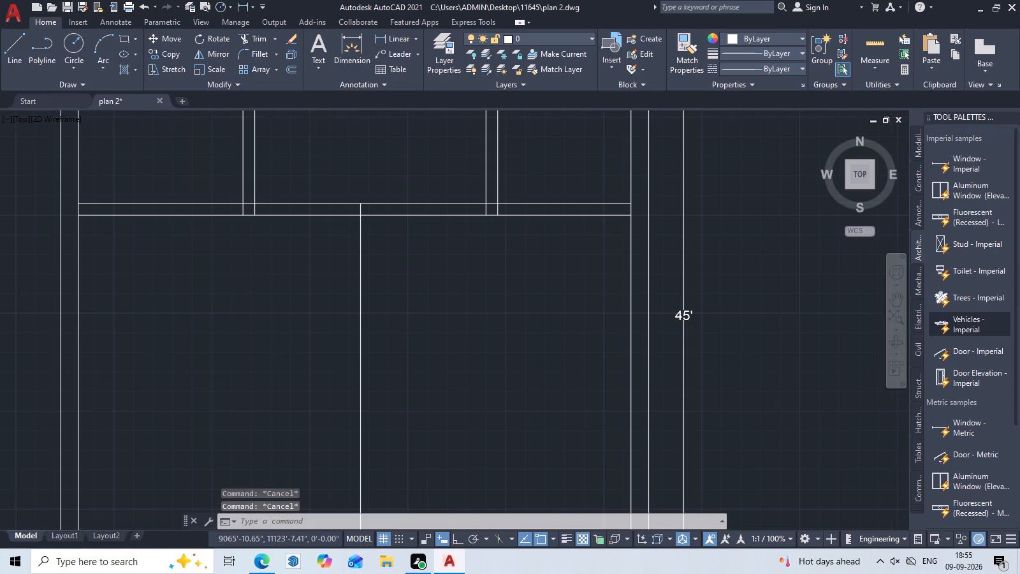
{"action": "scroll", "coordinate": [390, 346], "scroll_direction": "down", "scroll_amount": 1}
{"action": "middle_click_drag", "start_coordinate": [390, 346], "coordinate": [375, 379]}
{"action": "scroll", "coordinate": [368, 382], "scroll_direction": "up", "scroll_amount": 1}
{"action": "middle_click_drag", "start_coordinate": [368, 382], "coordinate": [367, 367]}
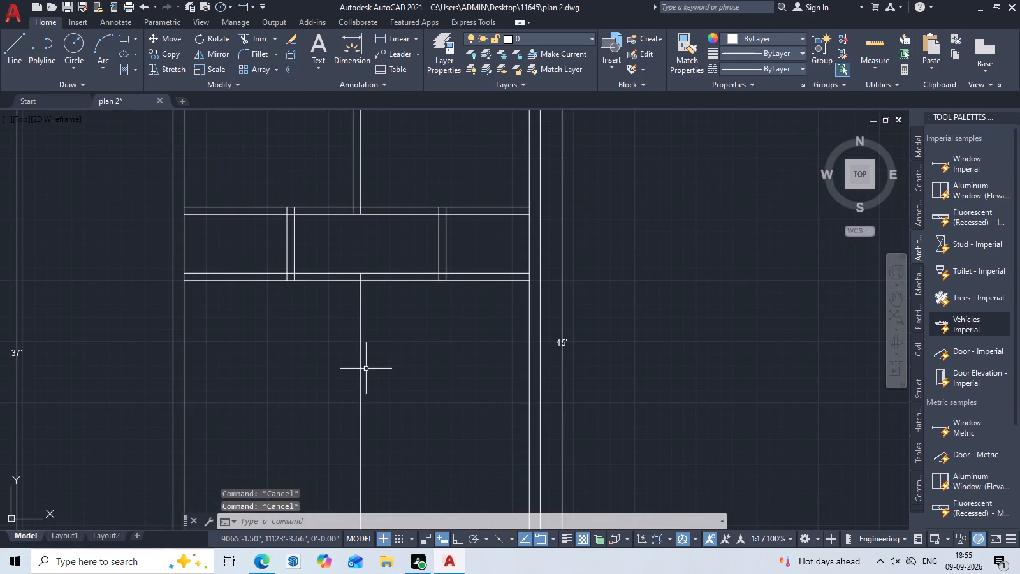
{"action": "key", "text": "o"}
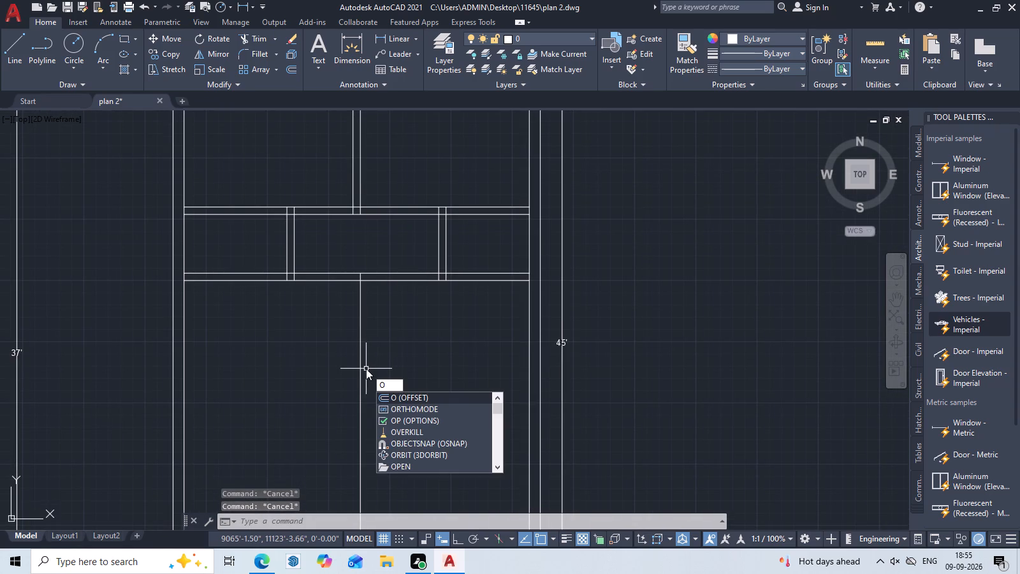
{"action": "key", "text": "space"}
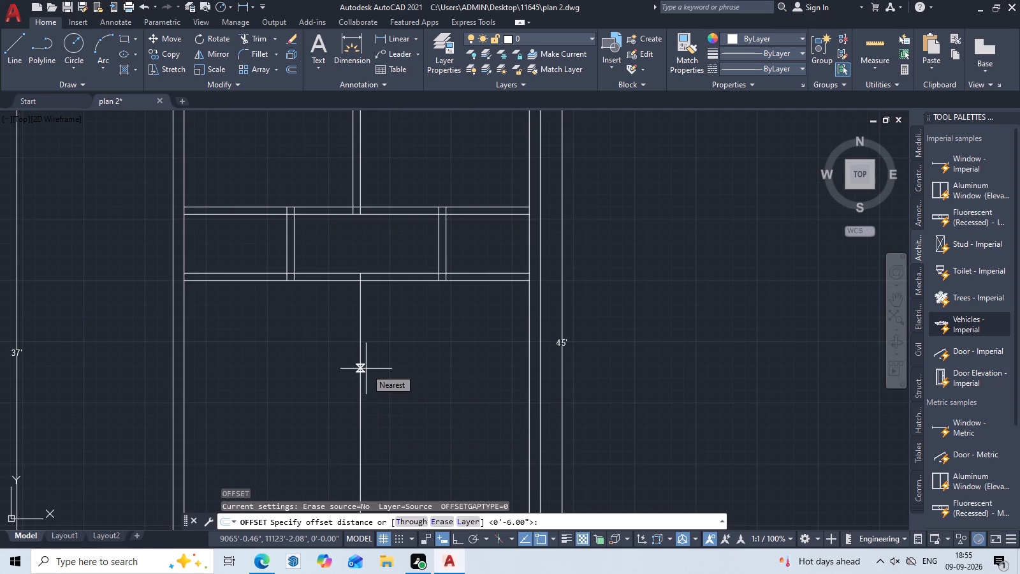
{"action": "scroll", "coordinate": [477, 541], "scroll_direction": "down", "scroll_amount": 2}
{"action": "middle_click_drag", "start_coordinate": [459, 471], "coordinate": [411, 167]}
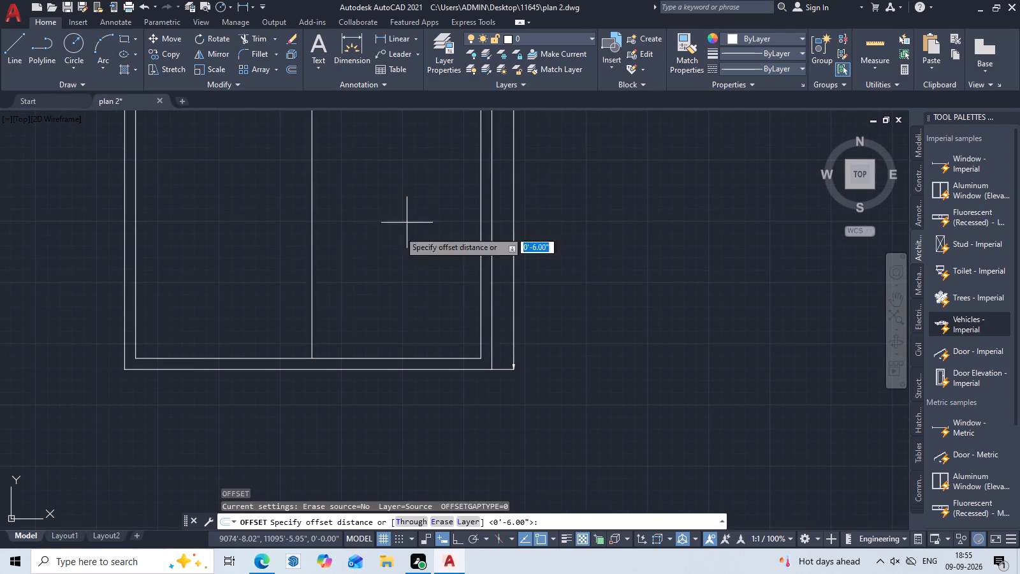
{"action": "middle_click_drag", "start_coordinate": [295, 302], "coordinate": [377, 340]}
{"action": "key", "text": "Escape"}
Offset the inner south wall line 14' north into the plan.
{"action": "scroll", "coordinate": [396, 359], "scroll_direction": "down", "scroll_amount": 2}
{"action": "middle_click_drag", "start_coordinate": [418, 388], "coordinate": [423, 408]}
{"action": "scroll", "coordinate": [408, 401], "scroll_direction": "up", "scroll_amount": 1}
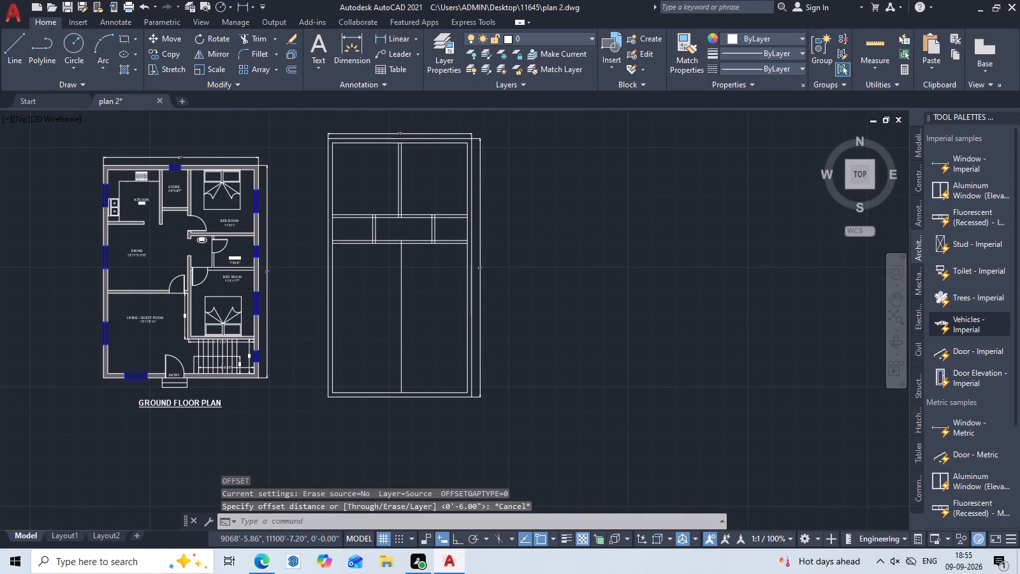
{"action": "middle_click_drag", "start_coordinate": [408, 401], "coordinate": [422, 436]}
{"action": "type", "text": "O 14'"}
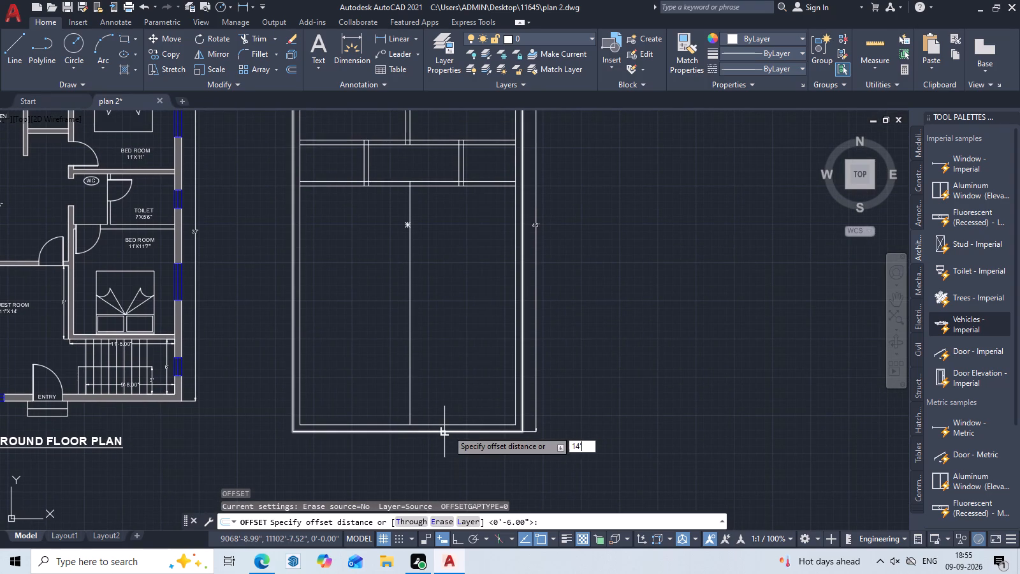
{"action": "key", "text": "space"}
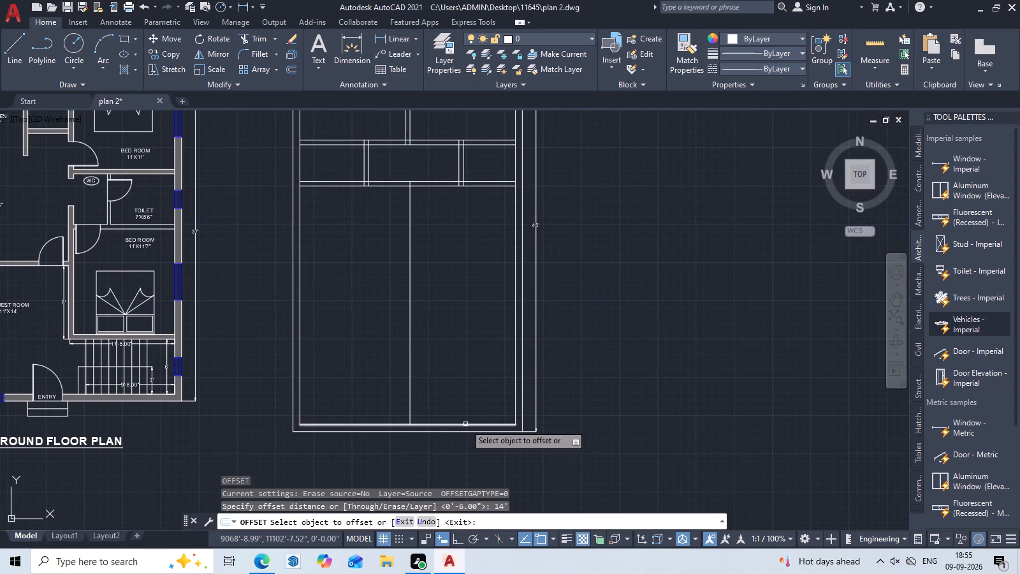
{"action": "left_click", "coordinate": [465, 424]}
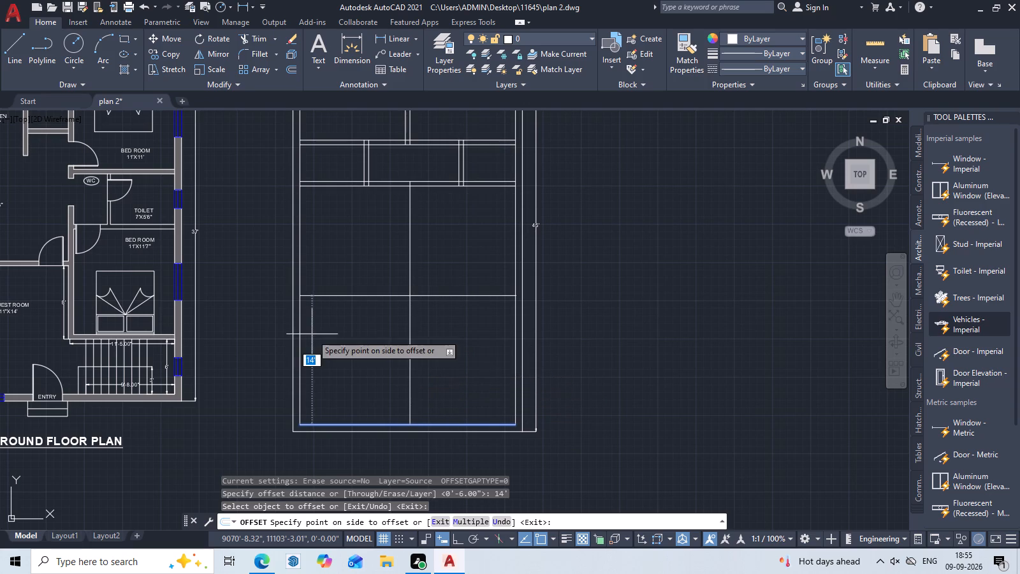
{"action": "left_click", "coordinate": [347, 330]}
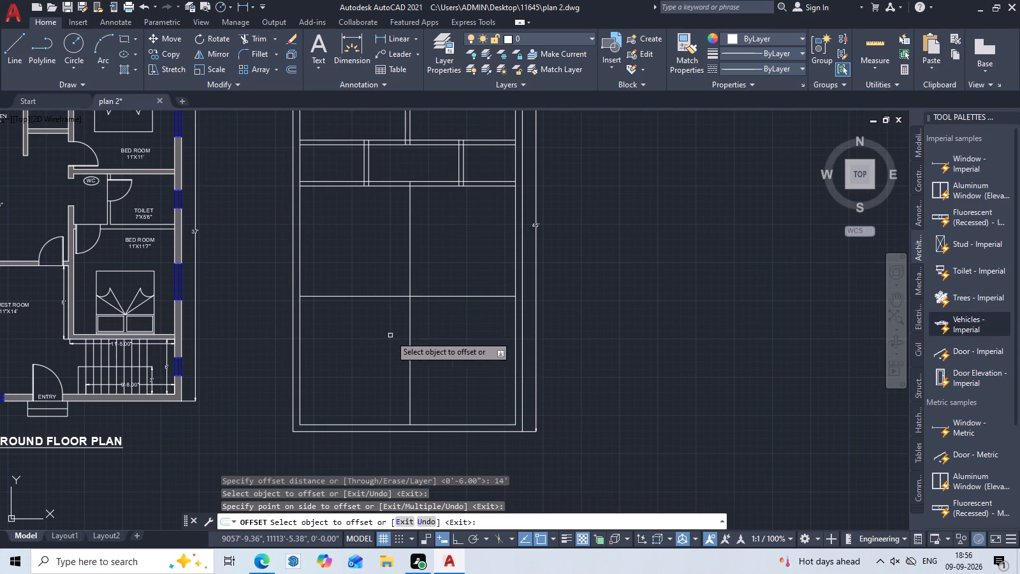
{"action": "key", "text": "Escape"}
Offset the new east-west line south of the passage 6" north to form a partition.
{"action": "scroll", "coordinate": [427, 357], "scroll_direction": "down", "scroll_amount": 1}
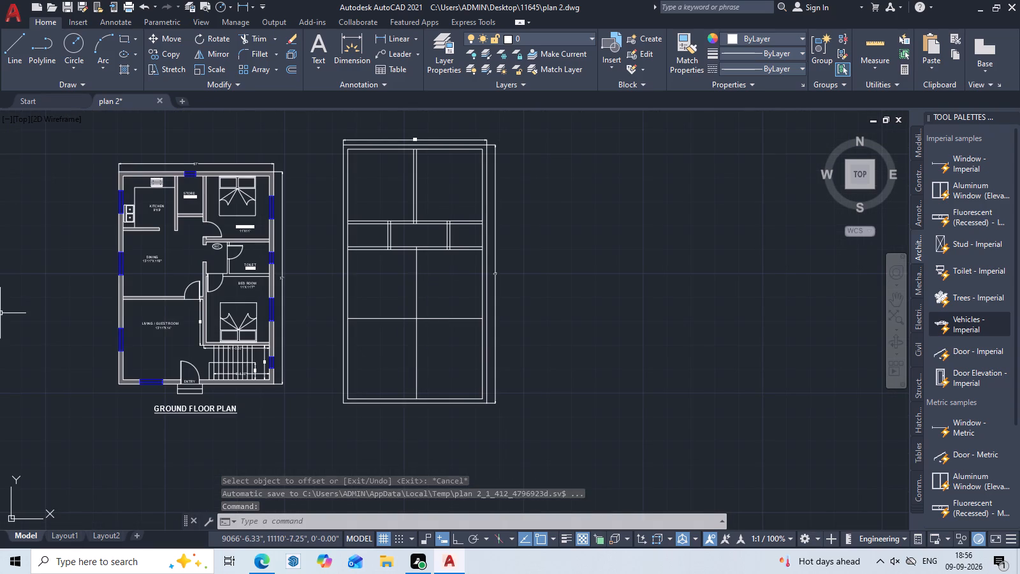
{"action": "scroll", "coordinate": [242, 321], "scroll_direction": "up", "scroll_amount": 3}
{"action": "scroll", "coordinate": [249, 318], "scroll_direction": "down", "scroll_amount": 2}
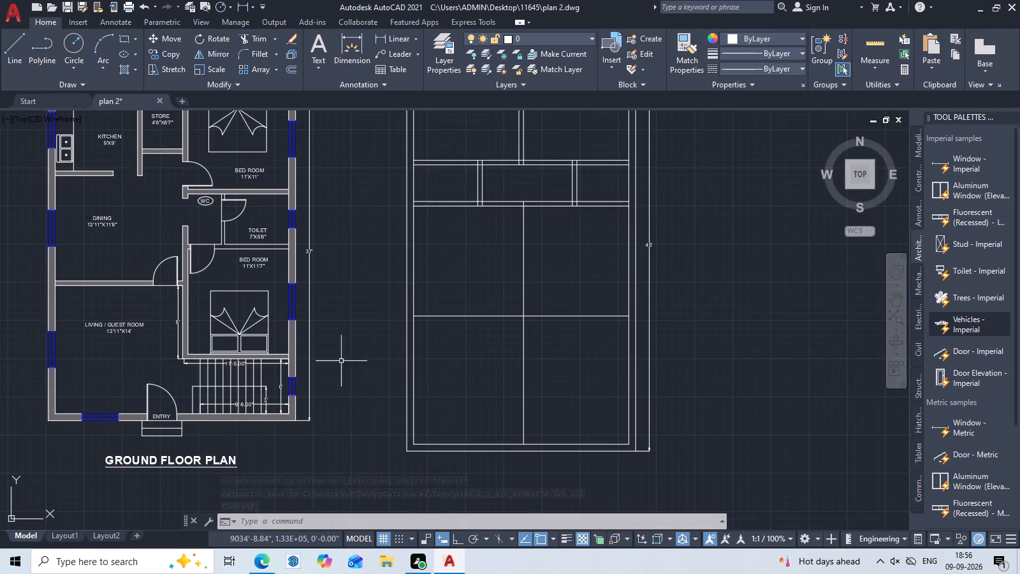
{"action": "scroll", "coordinate": [479, 378], "scroll_direction": "up", "scroll_amount": 1}
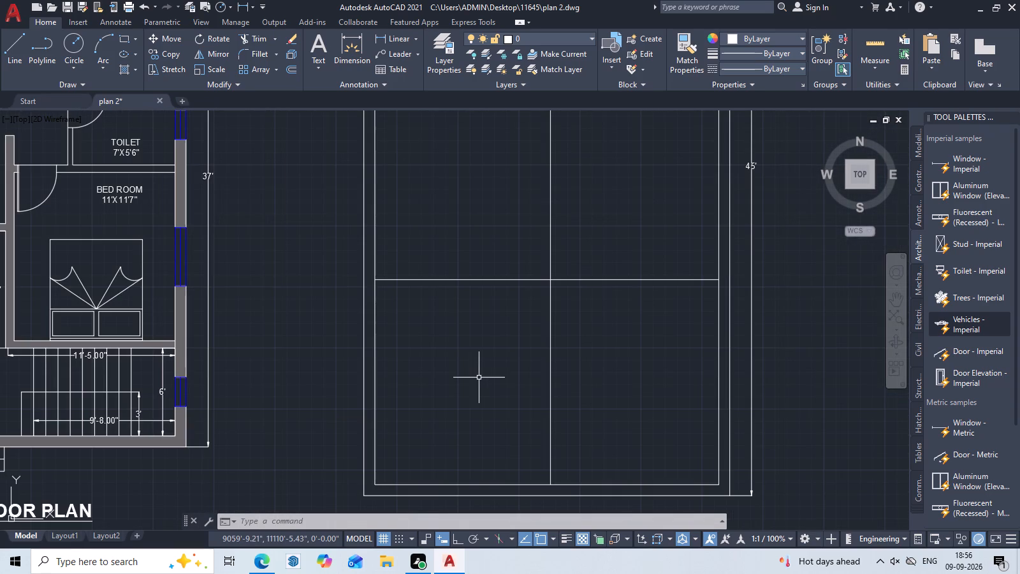
{"action": "key", "text": "Escape"}
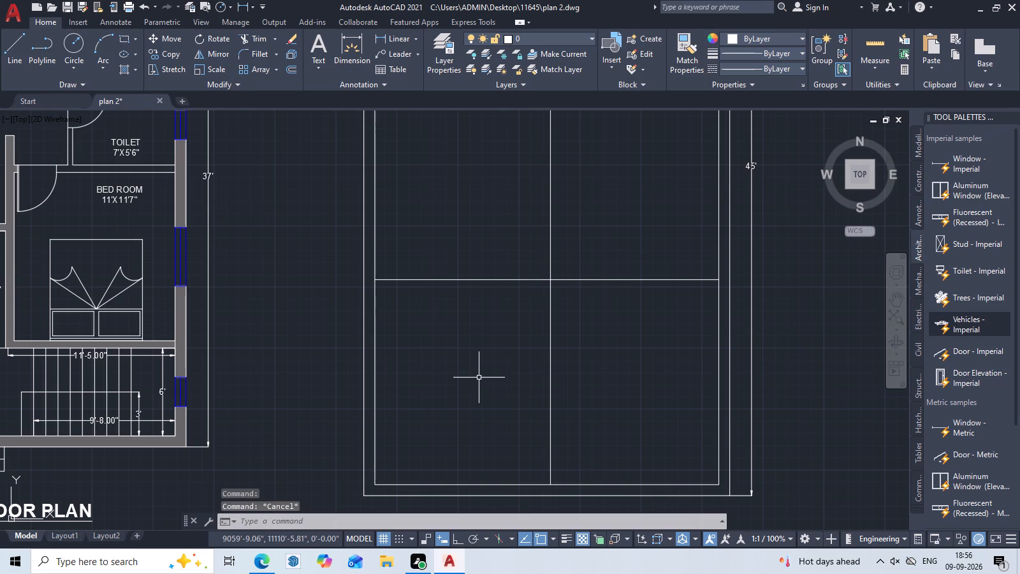
{"action": "key", "text": "o"}
{"action": "key", "text": "space"}
{"action": "key", "text": "6"}
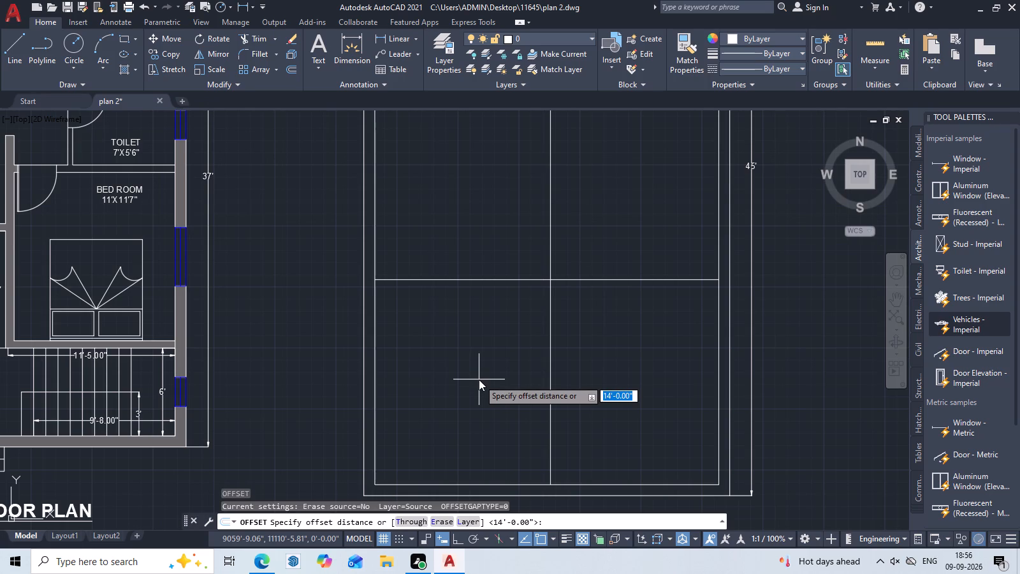
{"action": "key", "text": "space"}
{"action": "left_click", "coordinate": [486, 281]}
{"action": "left_click", "coordinate": [486, 261]}
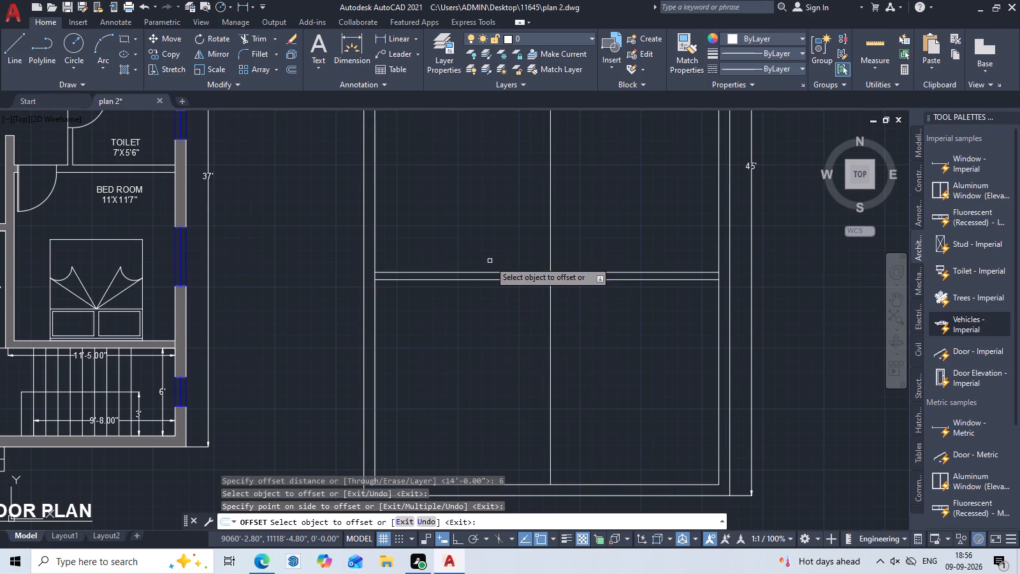
Offset the single north-south line south of the passage 6" east to form a partition.
{"action": "scroll", "coordinate": [492, 261], "scroll_direction": "down", "scroll_amount": 2}
{"action": "middle_click_drag", "start_coordinate": [506, 261], "coordinate": [509, 334]}
{"action": "left_click", "coordinate": [516, 314]}
{"action": "double_click", "coordinate": [547, 312]}
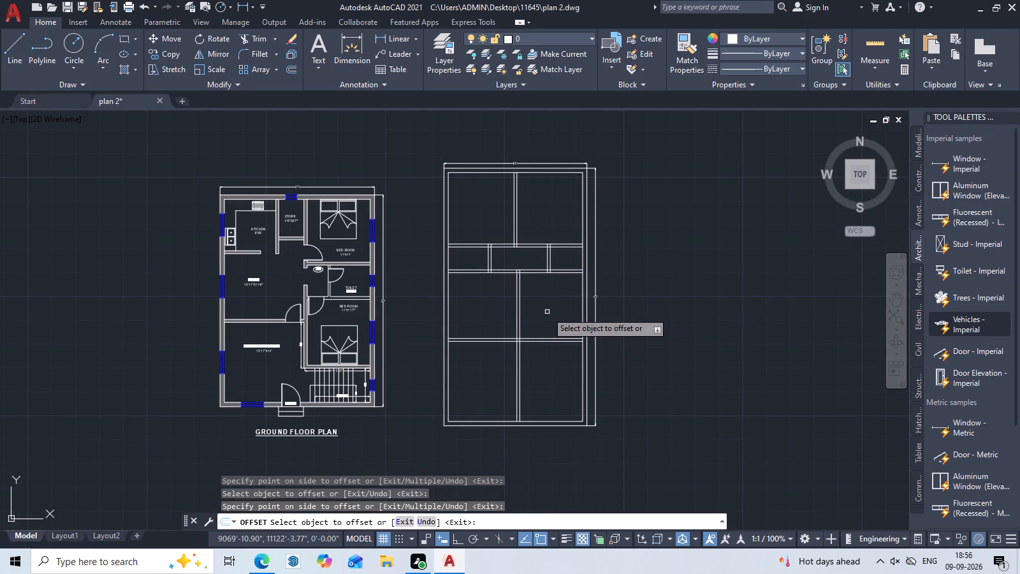
{"action": "scroll", "coordinate": [547, 312], "scroll_direction": "down", "scroll_amount": 1}
{"action": "middle_click_drag", "start_coordinate": [547, 312], "coordinate": [546, 343]}
{"action": "key", "text": "Escape"}
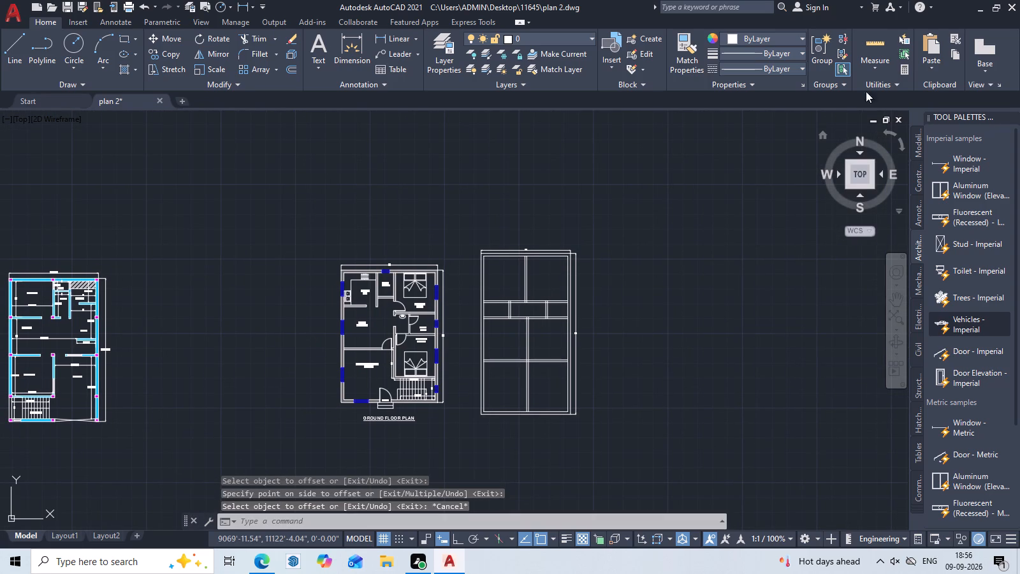
Measure the clear width and depth of the west room directly south of the passage in the new plan.
{"action": "left_click", "coordinate": [866, 48]}
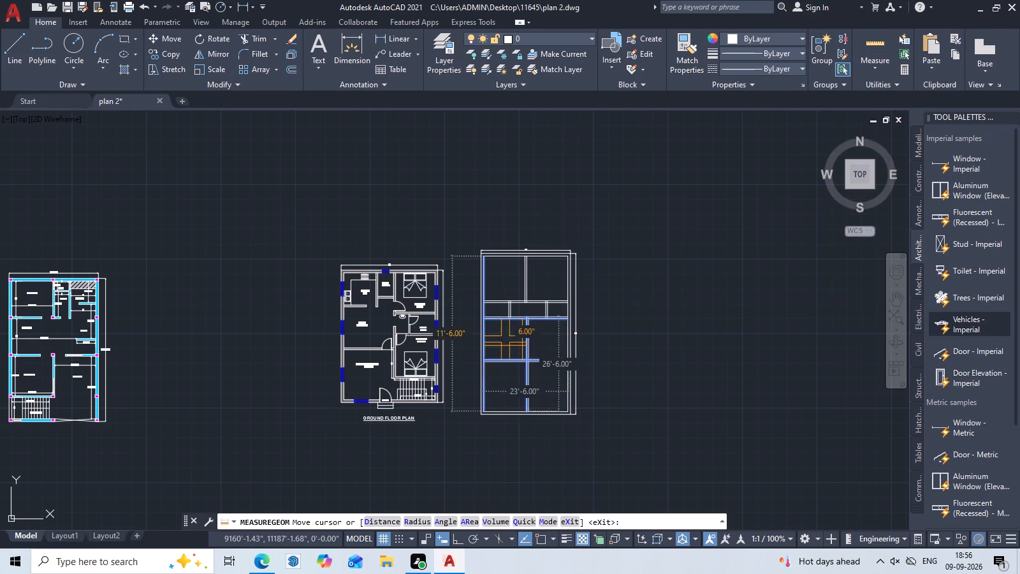
{"action": "scroll", "coordinate": [515, 346], "scroll_direction": "up", "scroll_amount": 7}
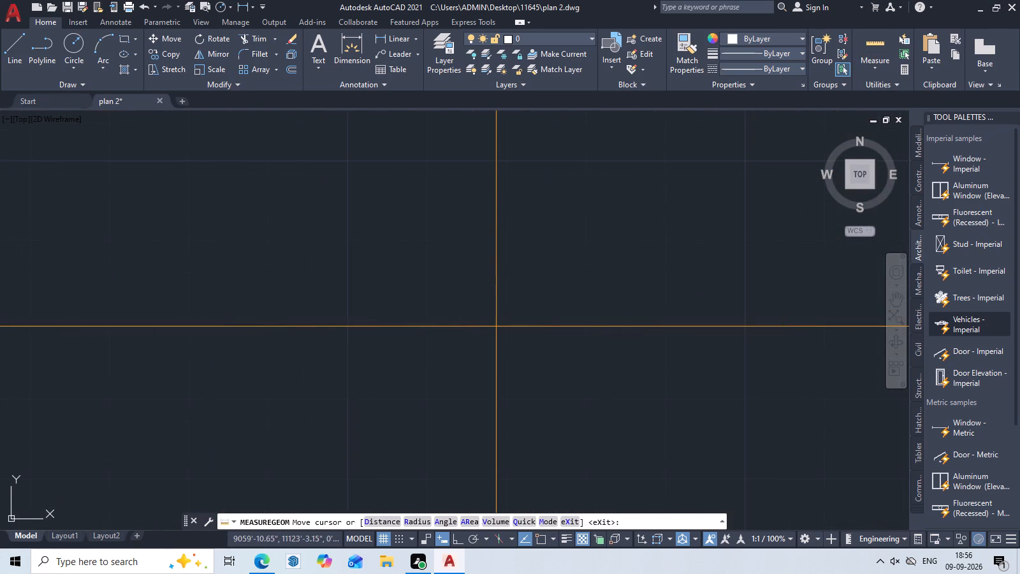
{"action": "scroll", "coordinate": [496, 327], "scroll_direction": "down", "scroll_amount": 3}
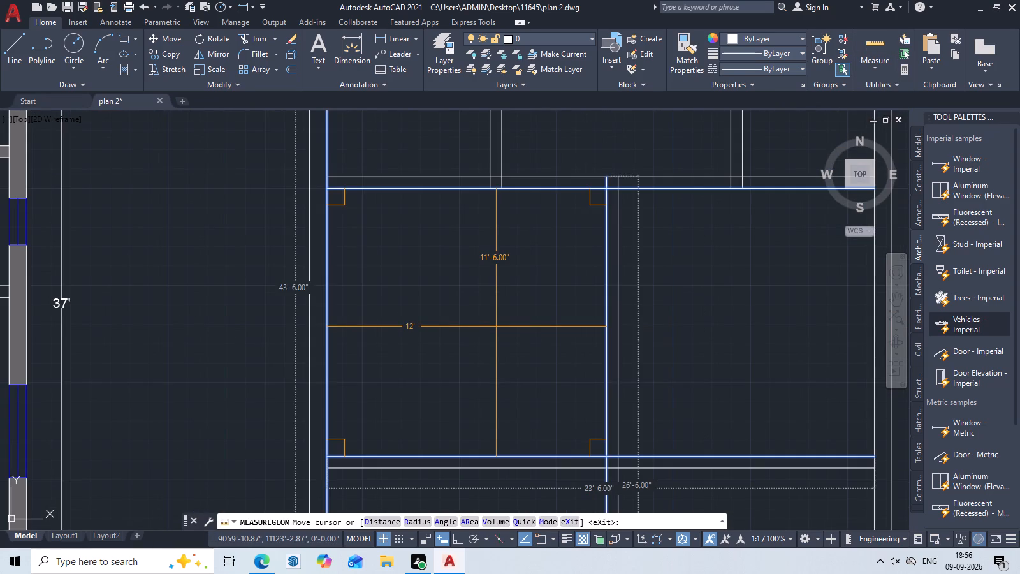
{"action": "key", "text": "Escape"}
{"action": "scroll", "coordinate": [507, 327], "scroll_direction": "down", "scroll_amount": 3}
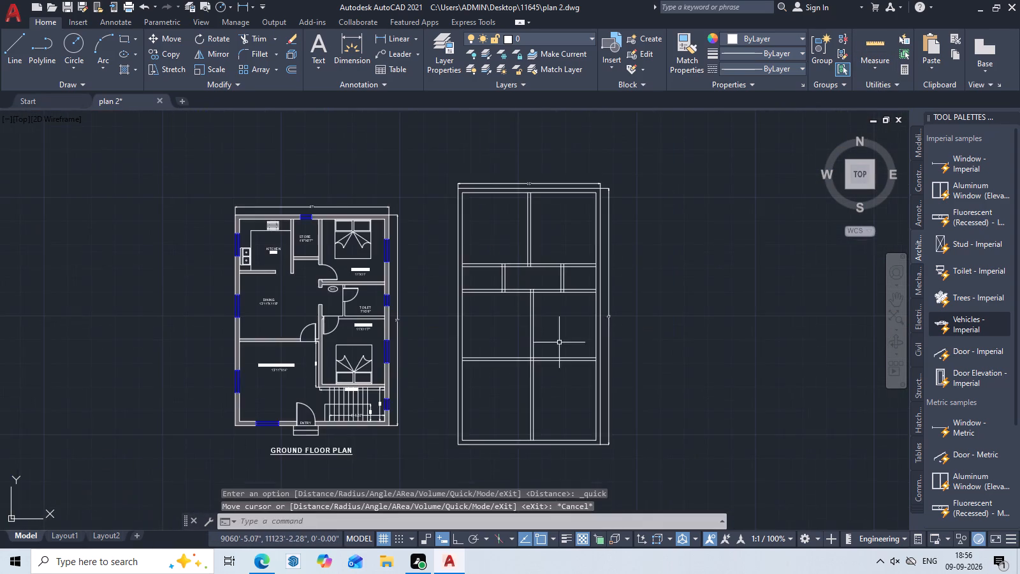
{"action": "middle_click_drag", "start_coordinate": [561, 342], "coordinate": [495, 362]}
{"action": "scroll", "coordinate": [492, 362], "scroll_direction": "up", "scroll_amount": 2}
{"action": "scroll", "coordinate": [492, 363], "scroll_direction": "down", "scroll_amount": 2}
{"action": "middle_click_drag", "start_coordinate": [499, 383], "coordinate": [497, 373]}
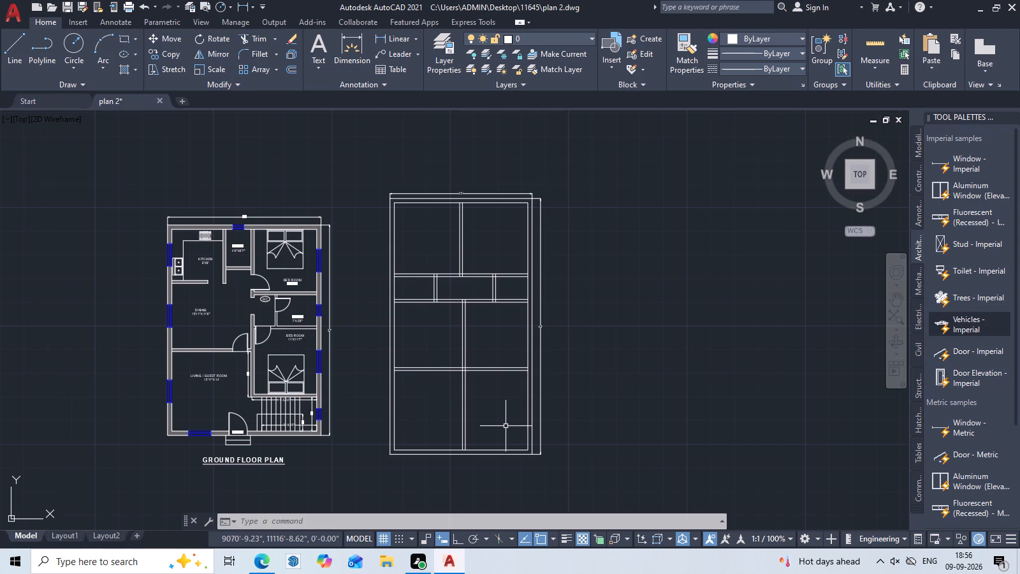
{"action": "scroll", "coordinate": [393, 383], "scroll_direction": "up", "scroll_amount": 2}
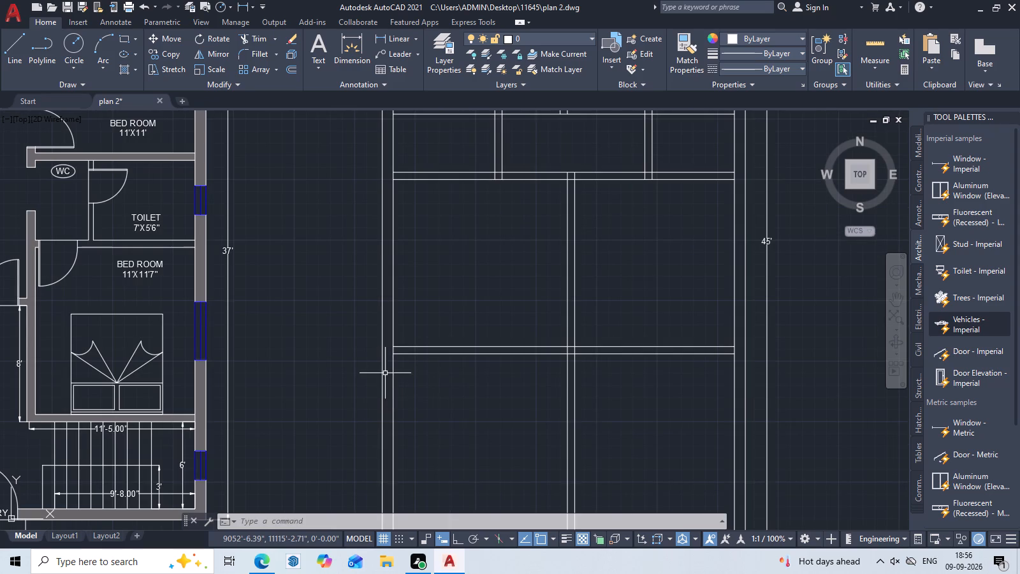
{"action": "key", "text": "Escape"}
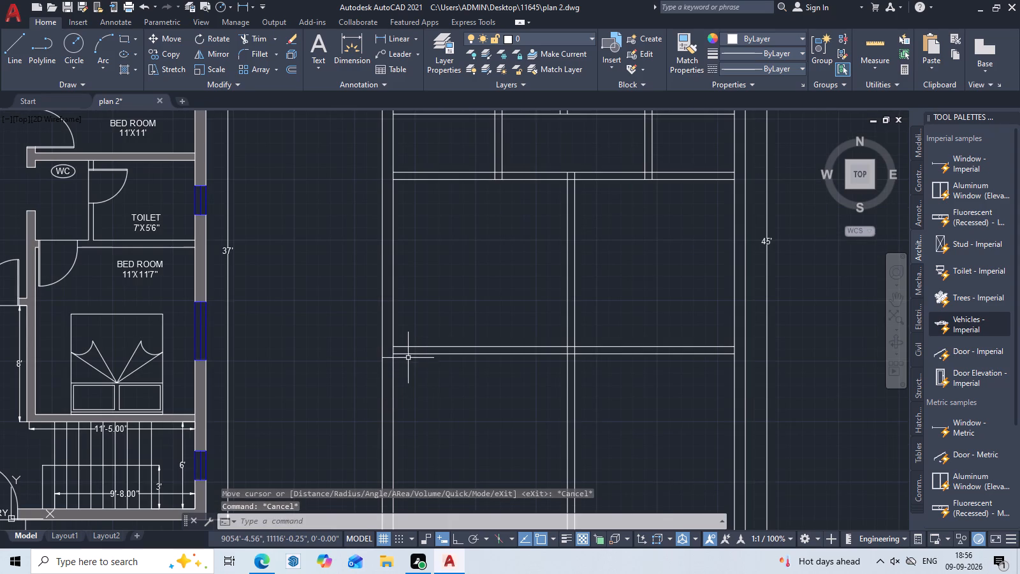
Measure the clear width and depth of the southwest corner room in the new plan.
{"action": "scroll", "coordinate": [407, 355], "scroll_direction": "up", "scroll_amount": 1}
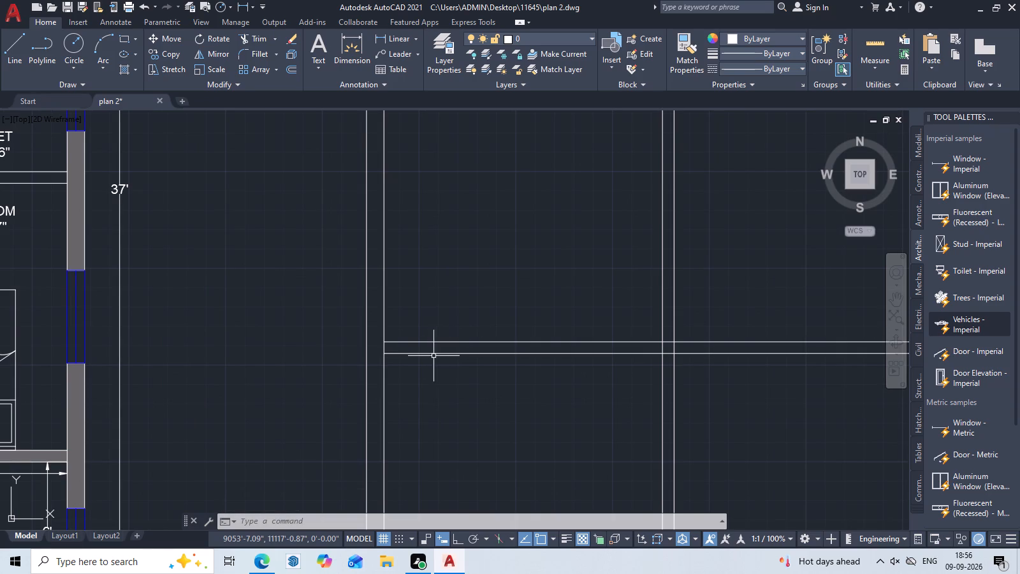
{"action": "scroll", "coordinate": [495, 389], "scroll_direction": "down", "scroll_amount": 3}
{"action": "left_click", "coordinate": [873, 43]}
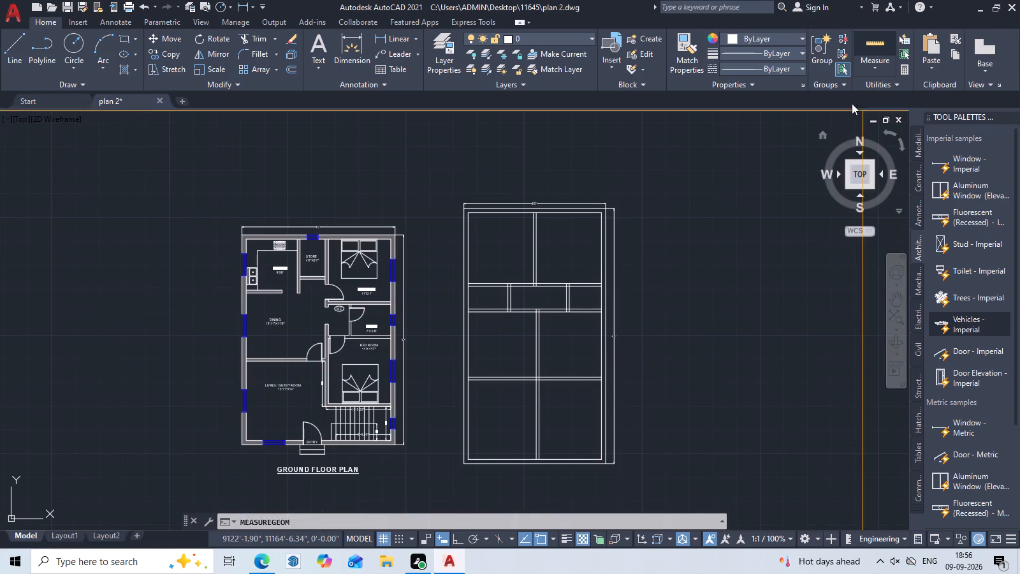
{"action": "scroll", "coordinate": [500, 413], "scroll_direction": "up", "scroll_amount": 1}
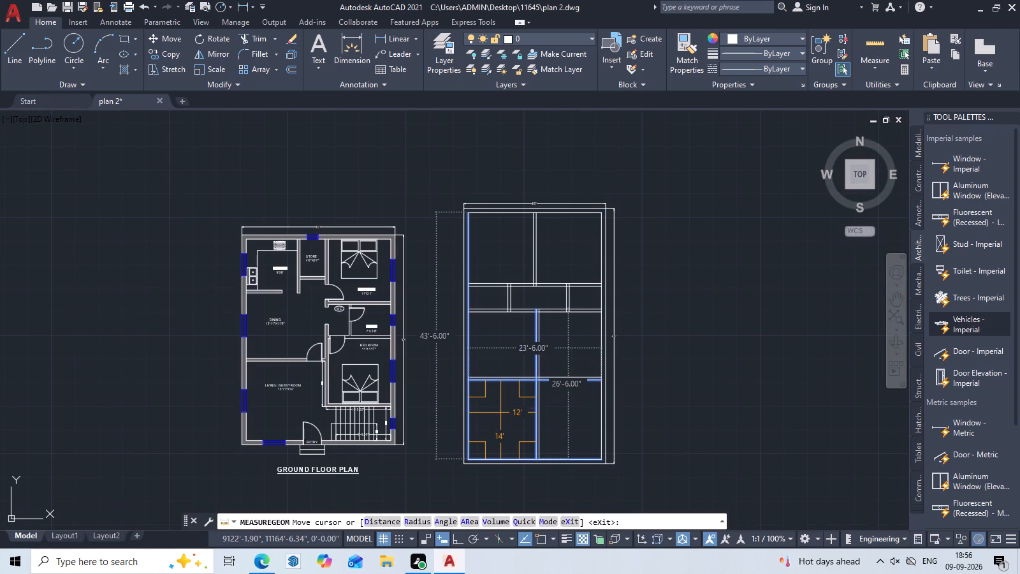
{"action": "scroll", "coordinate": [500, 413], "scroll_direction": "up", "scroll_amount": 1}
{"action": "scroll", "coordinate": [500, 413], "scroll_direction": "down", "scroll_amount": 1}
{"action": "middle_click_drag", "start_coordinate": [500, 413], "coordinate": [495, 396]}
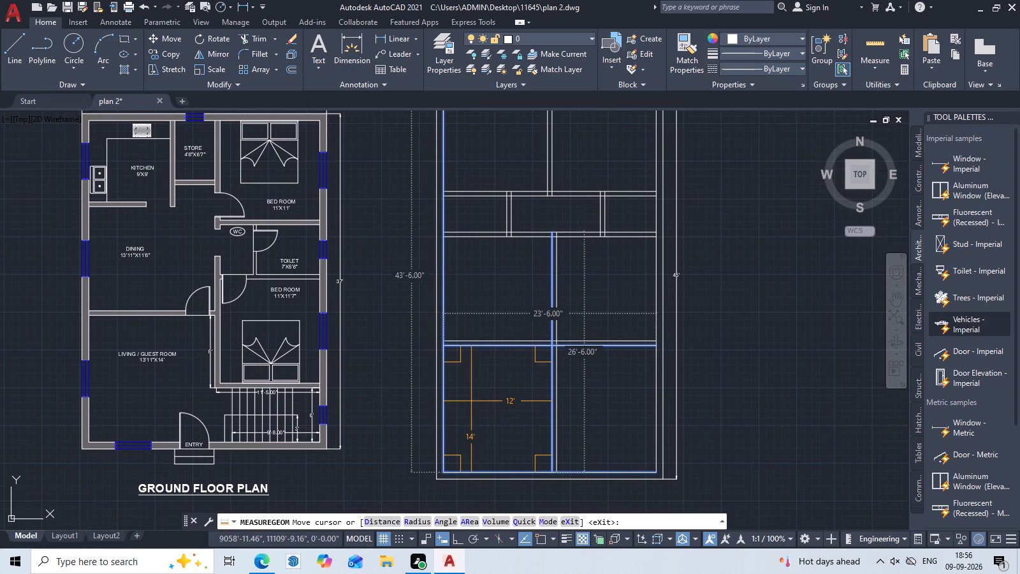
{"action": "key", "text": "Escape"}
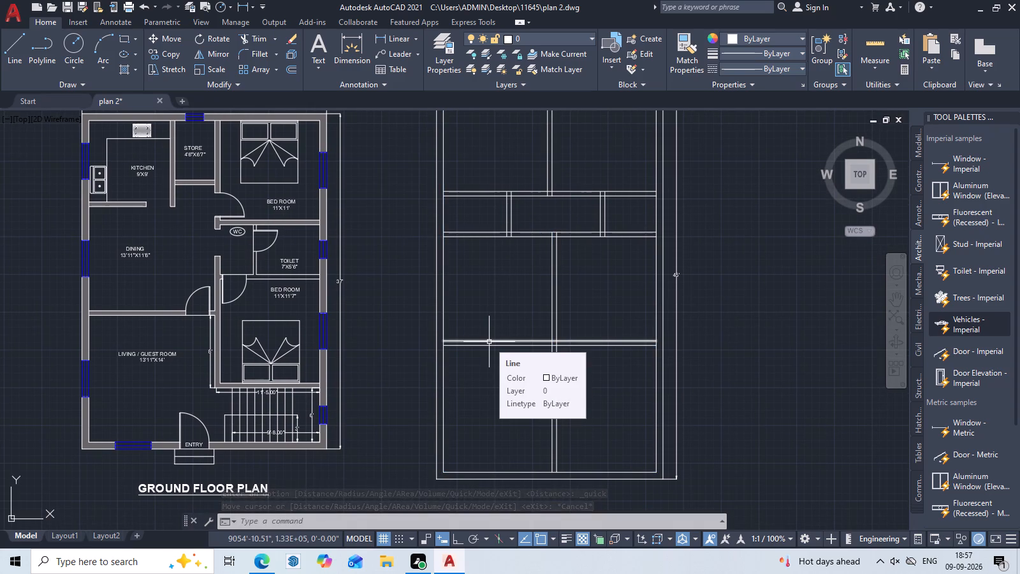
Extend the lower line of the southern east-west partition west to the outer face of the west wall.
{"action": "key", "text": "Escape"}
{"action": "scroll", "coordinate": [463, 348], "scroll_direction": "up", "scroll_amount": 1}
{"action": "middle_click_drag", "start_coordinate": [486, 328], "coordinate": [492, 323]}
{"action": "scroll", "coordinate": [449, 348], "scroll_direction": "up", "scroll_amount": 2}
{"action": "type", "text": "EX"}
{"action": "key", "text": "space"}
{"action": "double_click", "coordinate": [451, 329]}
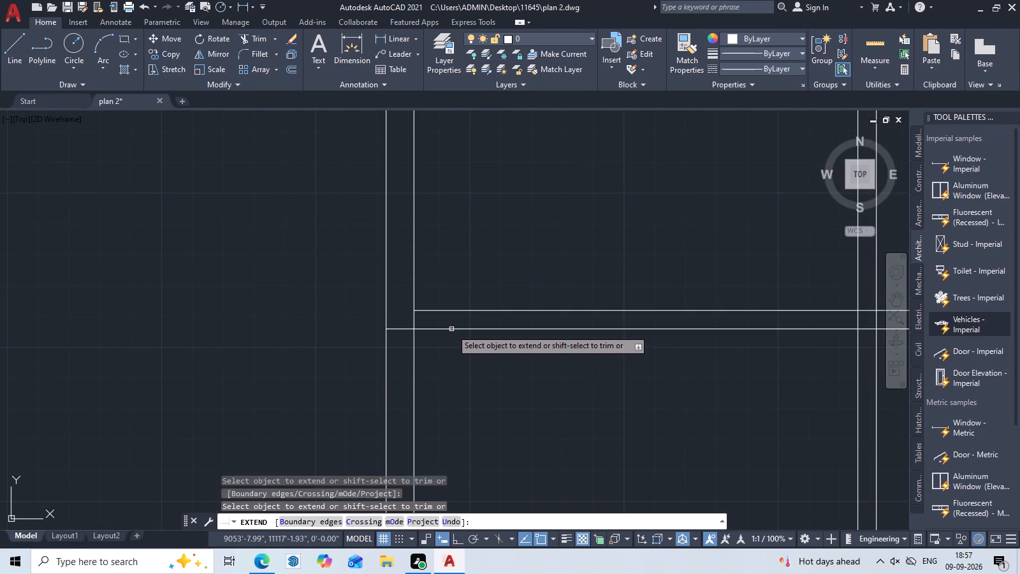
{"action": "key", "text": "Escape"}
Extend the same lower partition line east to the outer face of the east wall.
{"action": "scroll", "coordinate": [460, 359], "scroll_direction": "down", "scroll_amount": 4}
{"action": "middle_click_drag", "start_coordinate": [485, 376], "coordinate": [425, 395]}
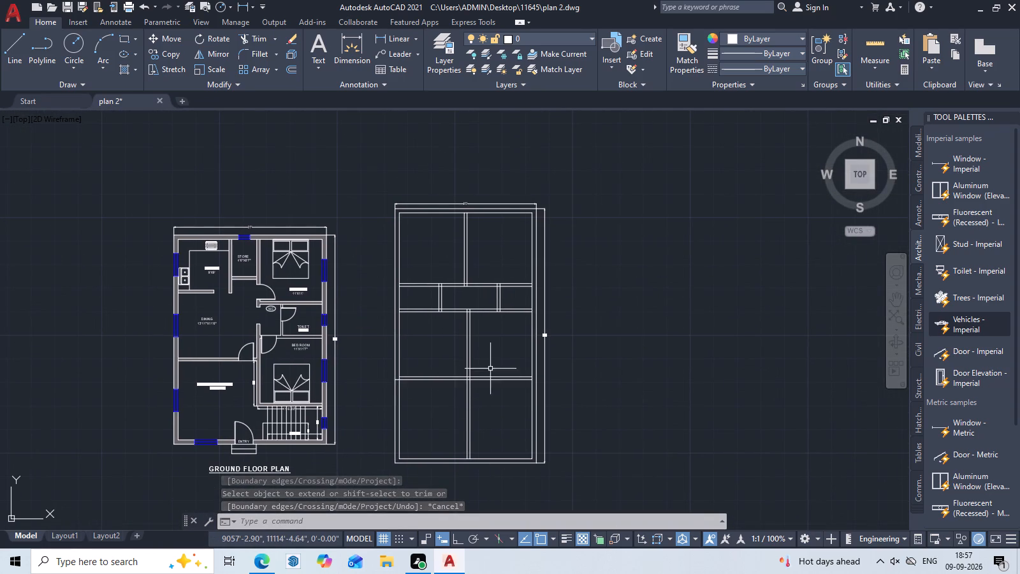
{"action": "scroll", "coordinate": [492, 362], "scroll_direction": "up", "scroll_amount": 2}
{"action": "middle_click_drag", "start_coordinate": [509, 371], "coordinate": [567, 360]}
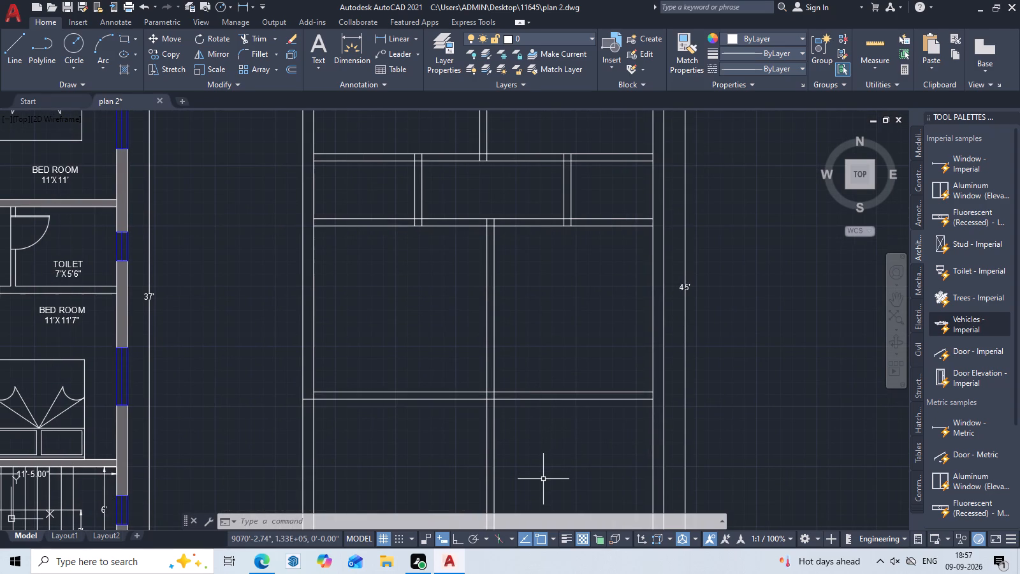
{"action": "key", "text": "Escape"}
{"action": "type", "text": "EX"}
{"action": "key", "text": "space"}
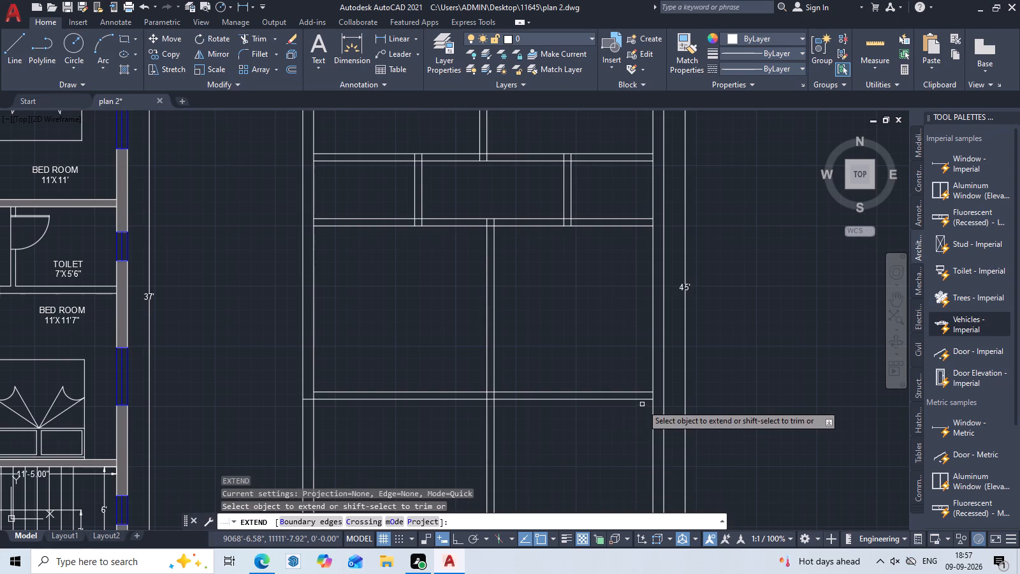
{"action": "left_click", "coordinate": [645, 400]}
{"action": "key", "text": "Escape"}
Examine the coloured reference plan's bedroom, parking and staircase layout and compare it with the southern half of the new plan.
{"action": "scroll", "coordinate": [662, 400], "scroll_direction": "down", "scroll_amount": 2}
{"action": "middle_click_drag", "start_coordinate": [706, 425], "coordinate": [706, 426]}
{"action": "scroll", "coordinate": [709, 437], "scroll_direction": "down", "scroll_amount": 1}
{"action": "middle_click_drag", "start_coordinate": [706, 426], "coordinate": [720, 466]}
{"action": "scroll", "coordinate": [620, 453], "scroll_direction": "up", "scroll_amount": 2}
{"action": "middle_click_drag", "start_coordinate": [653, 457], "coordinate": [535, 432]}
{"action": "key", "text": "Escape"}
{"action": "scroll", "coordinate": [342, 295], "scroll_direction": "down", "scroll_amount": 3}
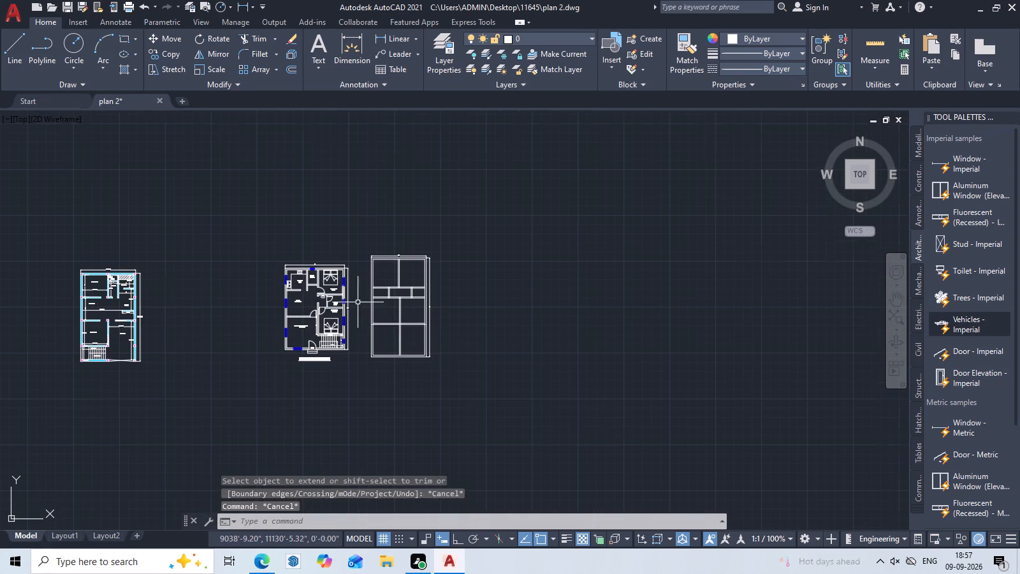
{"action": "middle_click_drag", "start_coordinate": [178, 334], "coordinate": [377, 334]}
{"action": "scroll", "coordinate": [256, 328], "scroll_direction": "up", "scroll_amount": 2}
{"action": "middle_click_drag", "start_coordinate": [409, 350], "coordinate": [240, 350]}
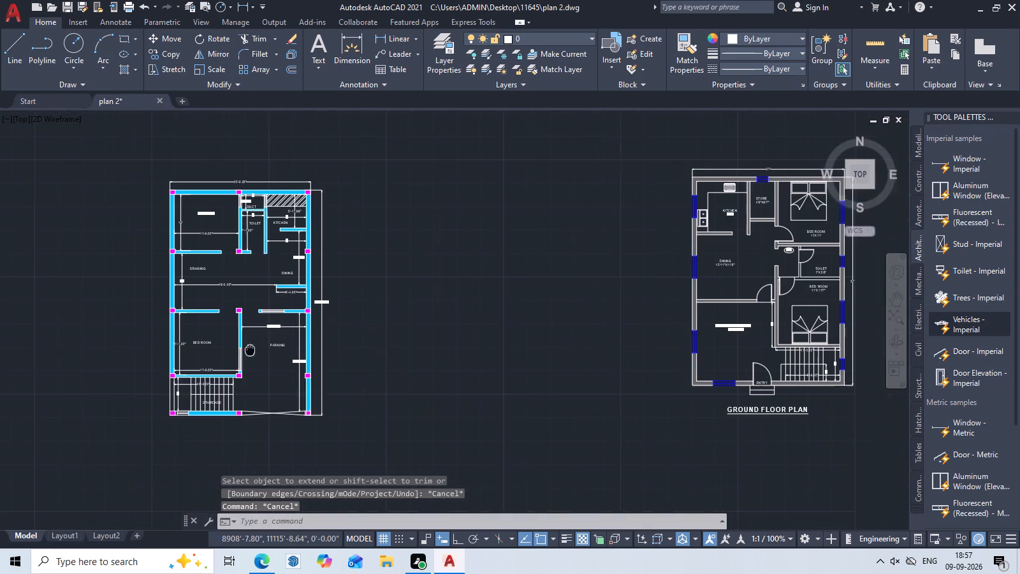
{"action": "middle_click_drag", "start_coordinate": [240, 350], "coordinate": [239, 351]}
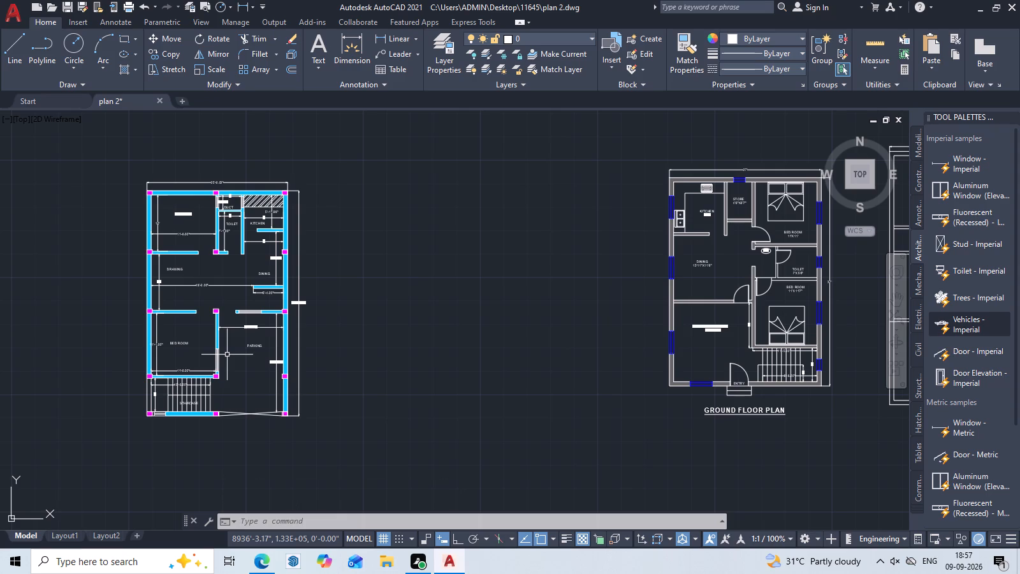
{"action": "middle_click_drag", "start_coordinate": [523, 305], "coordinate": [64, 301]}
{"action": "middle_click_drag", "start_coordinate": [357, 291], "coordinate": [259, 315]}
{"action": "scroll", "coordinate": [318, 303], "scroll_direction": "up", "scroll_amount": 2}
{"action": "middle_click_drag", "start_coordinate": [544, 422], "coordinate": [513, 415]}
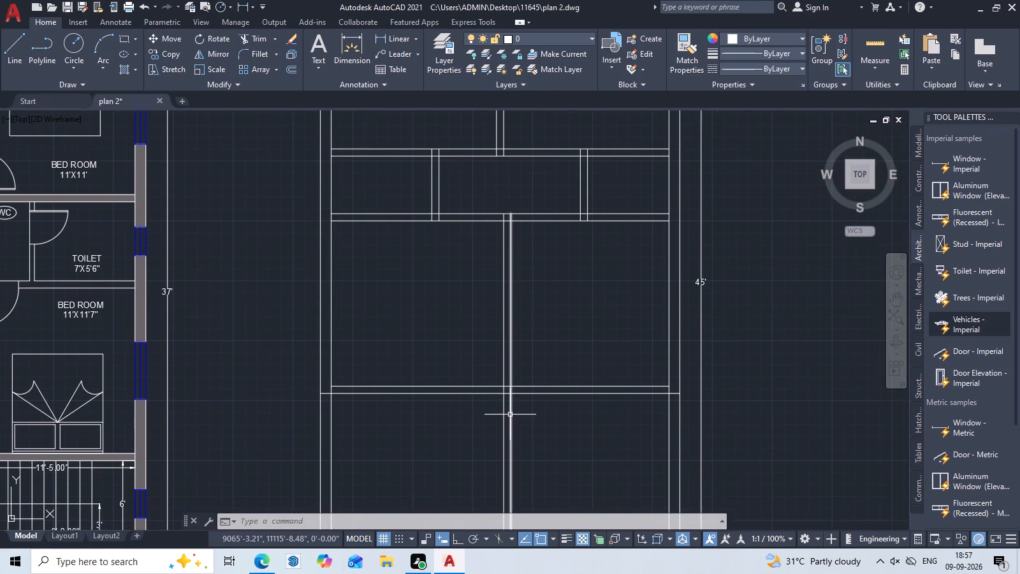
{"action": "middle_click_drag", "start_coordinate": [388, 335], "coordinate": [432, 308]}
{"action": "scroll", "coordinate": [504, 415], "scroll_direction": "up", "scroll_amount": 1}
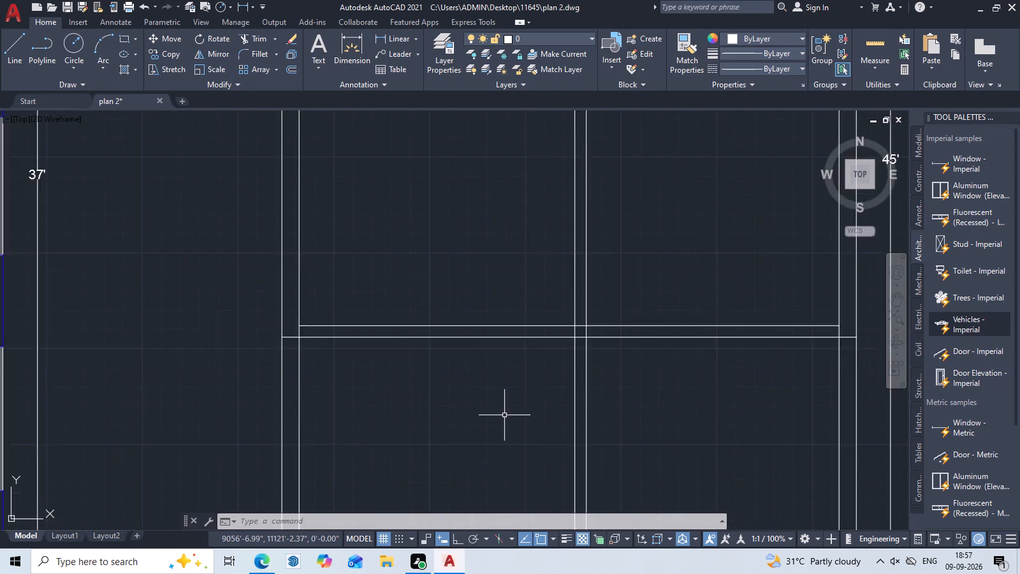
{"action": "scroll", "coordinate": [504, 415], "scroll_direction": "up", "scroll_amount": 1}
{"action": "middle_click_drag", "start_coordinate": [511, 415], "coordinate": [260, 406]}
{"action": "scroll", "coordinate": [279, 400], "scroll_direction": "down", "scroll_amount": 2}
{"action": "middle_click_drag", "start_coordinate": [444, 452], "coordinate": [586, 434]}
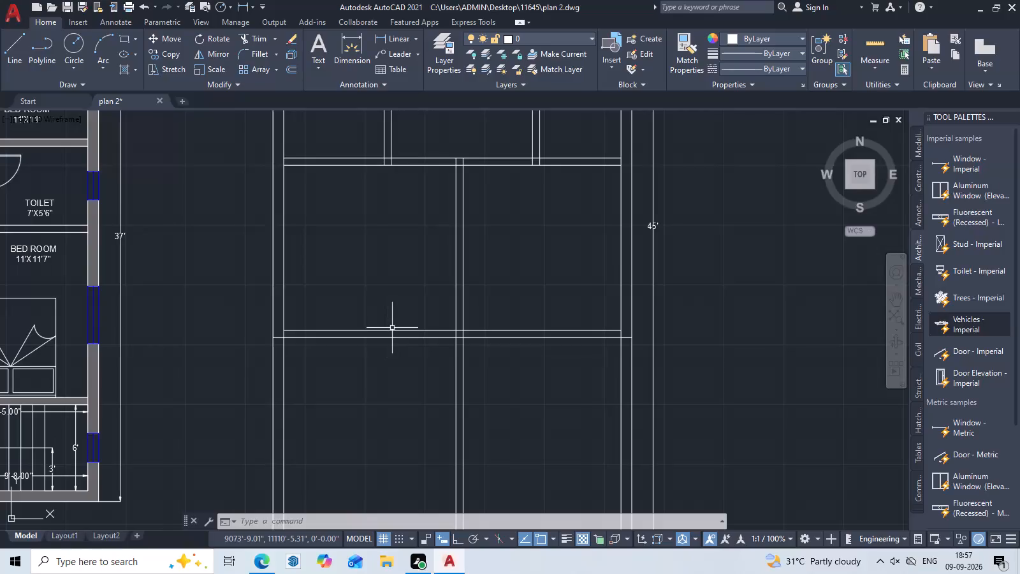
{"action": "scroll", "coordinate": [393, 328], "scroll_direction": "down", "scroll_amount": 1}
{"action": "middle_click_drag", "start_coordinate": [400, 327], "coordinate": [362, 322]}
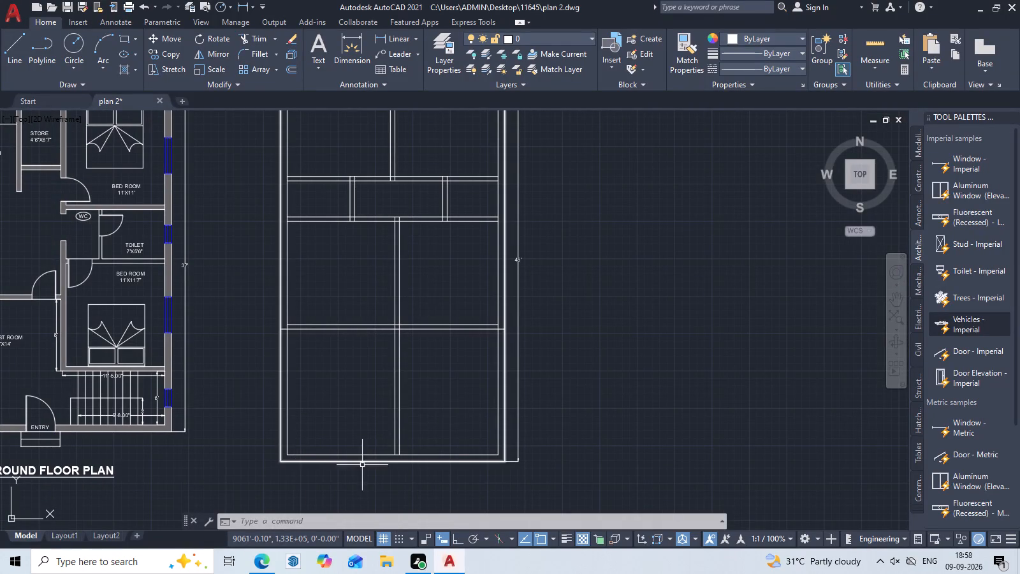
Trim away both lines of the north-south partition south of the southern east-west partition, leaving one full-width space.
{"action": "type", "text": "TR"}
{"action": "key", "text": "space"}
{"action": "left_click_drag", "start_coordinate": [439, 383], "coordinate": [347, 384]}
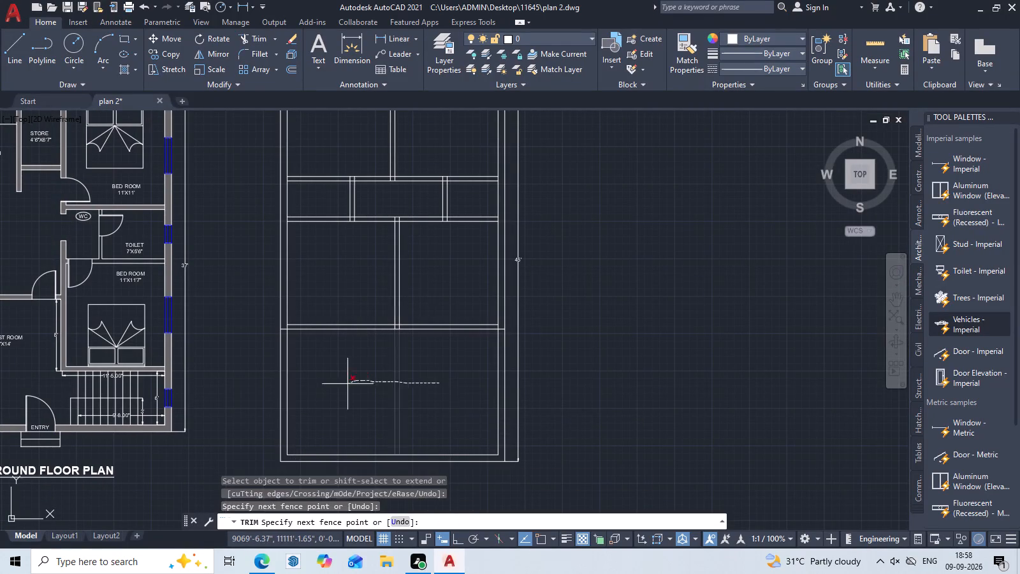
{"action": "left_click_drag", "start_coordinate": [347, 384], "coordinate": [344, 385]}
{"action": "scroll", "coordinate": [418, 402], "scroll_direction": "down", "scroll_amount": 3}
{"action": "middle_click_drag", "start_coordinate": [456, 403], "coordinate": [531, 393]}
{"action": "scroll", "coordinate": [424, 386], "scroll_direction": "up", "scroll_amount": 2}
{"action": "middle_click_drag", "start_coordinate": [542, 398], "coordinate": [249, 410]}
{"action": "scroll", "coordinate": [252, 407], "scroll_direction": "up", "scroll_amount": 2}
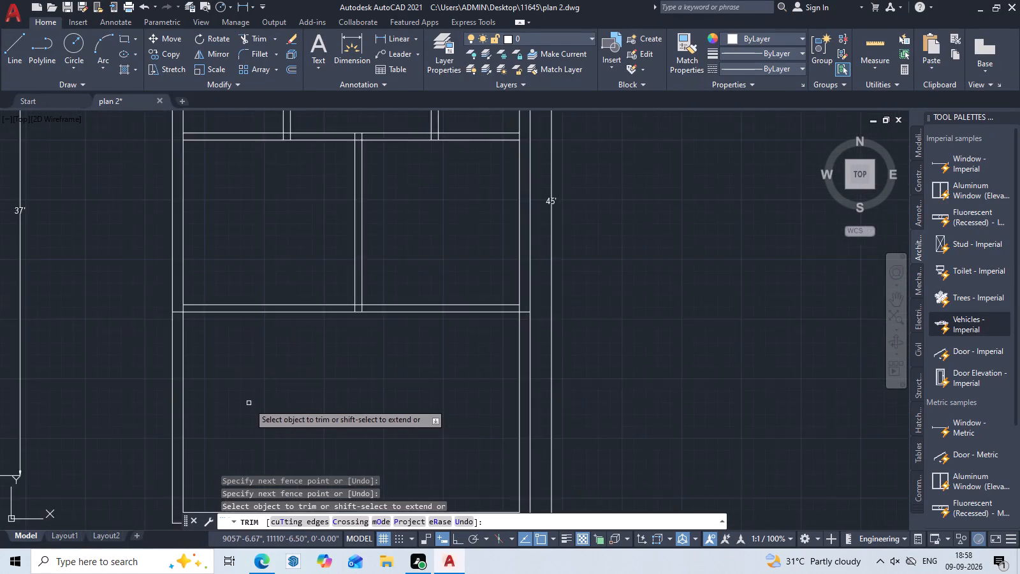
{"action": "middle_click_drag", "start_coordinate": [251, 402], "coordinate": [372, 369]}
{"action": "key", "text": "Escape"}
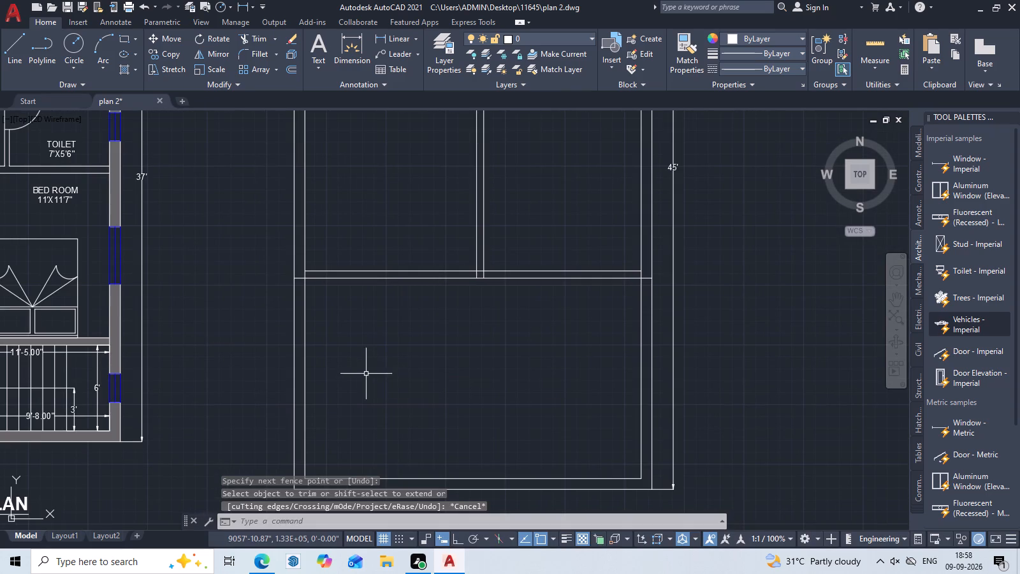
Break the inner west wall line at the lower line of the southern east-west partition.
{"action": "type", "text": "BR"}
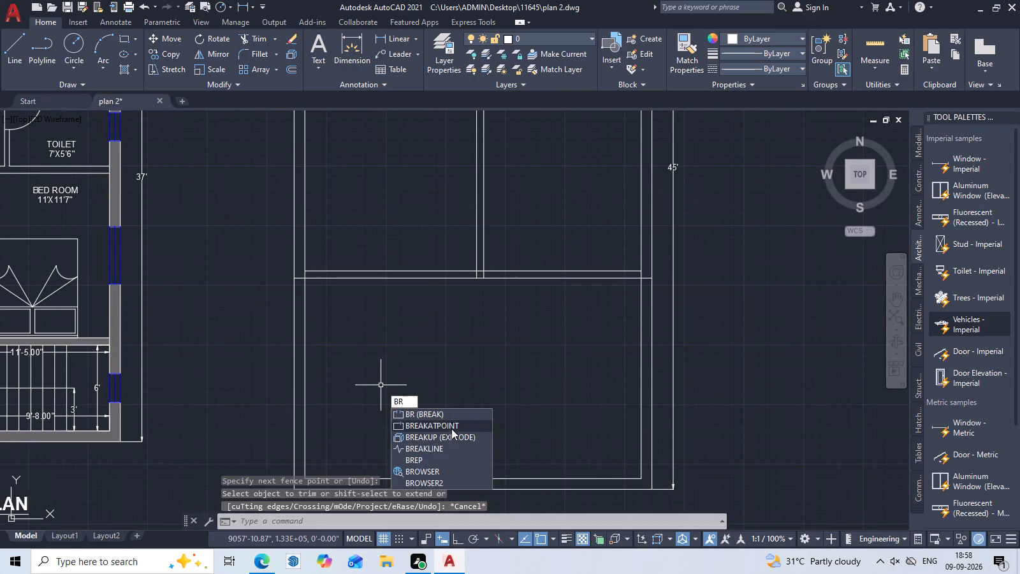
{"action": "left_click", "coordinate": [451, 422]}
{"action": "left_click", "coordinate": [305, 379]}
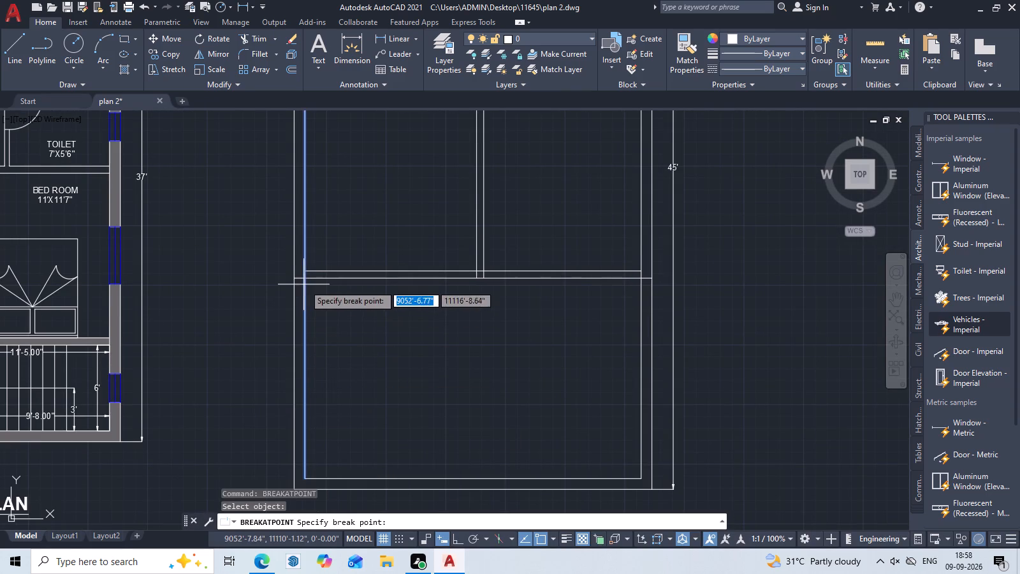
{"action": "double_click", "coordinate": [304, 284]}
{"action": "key", "text": "Escape"}
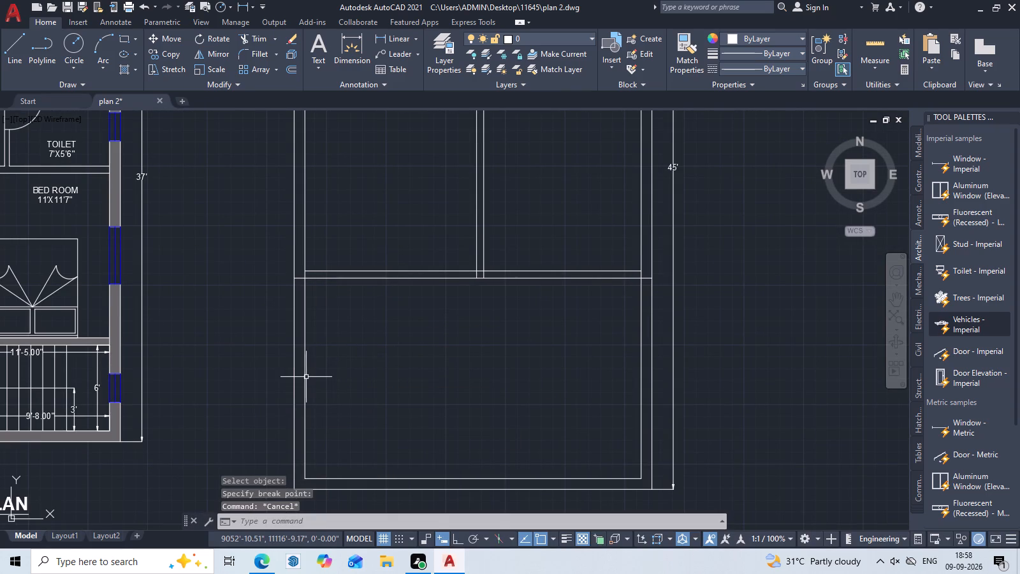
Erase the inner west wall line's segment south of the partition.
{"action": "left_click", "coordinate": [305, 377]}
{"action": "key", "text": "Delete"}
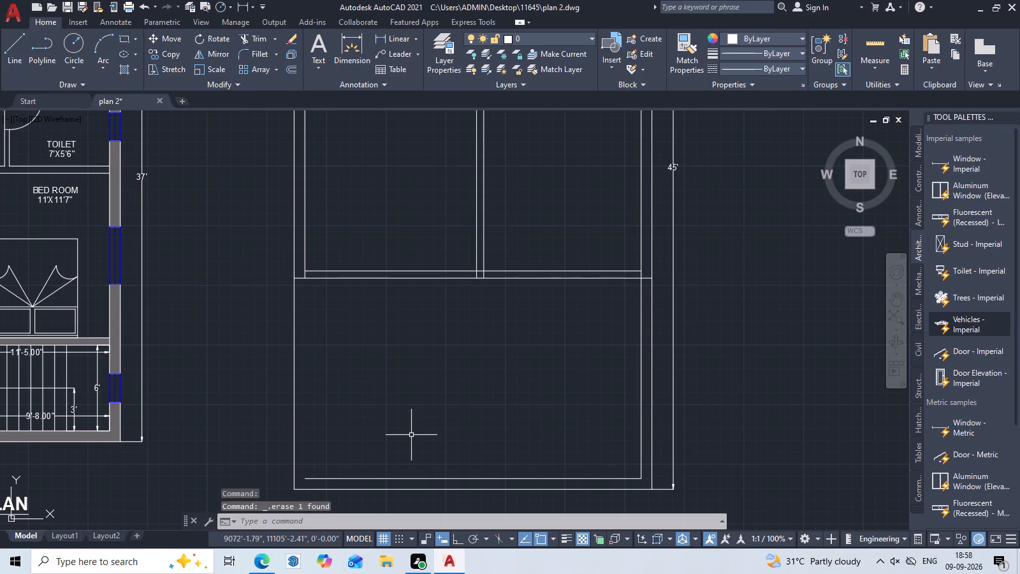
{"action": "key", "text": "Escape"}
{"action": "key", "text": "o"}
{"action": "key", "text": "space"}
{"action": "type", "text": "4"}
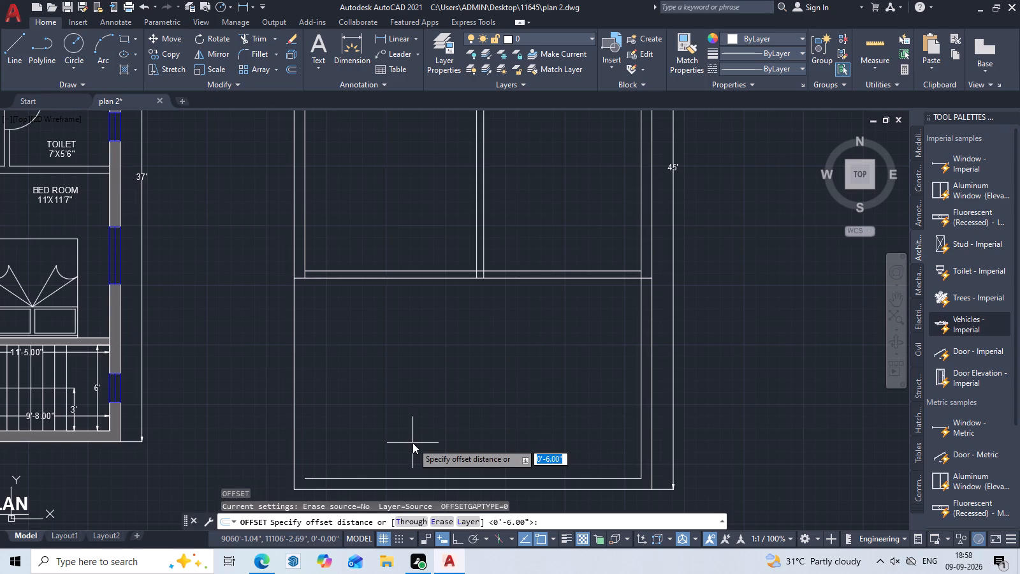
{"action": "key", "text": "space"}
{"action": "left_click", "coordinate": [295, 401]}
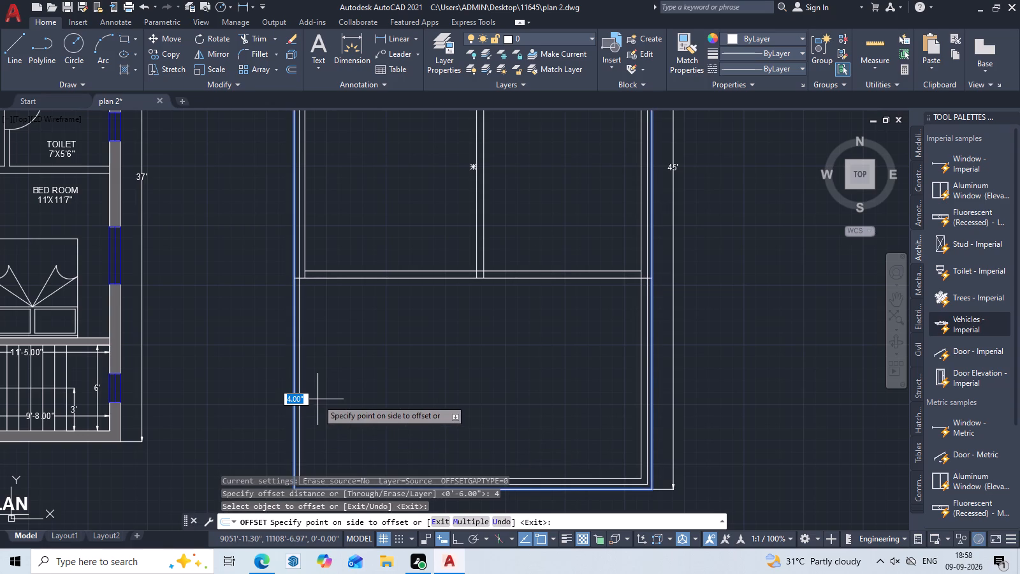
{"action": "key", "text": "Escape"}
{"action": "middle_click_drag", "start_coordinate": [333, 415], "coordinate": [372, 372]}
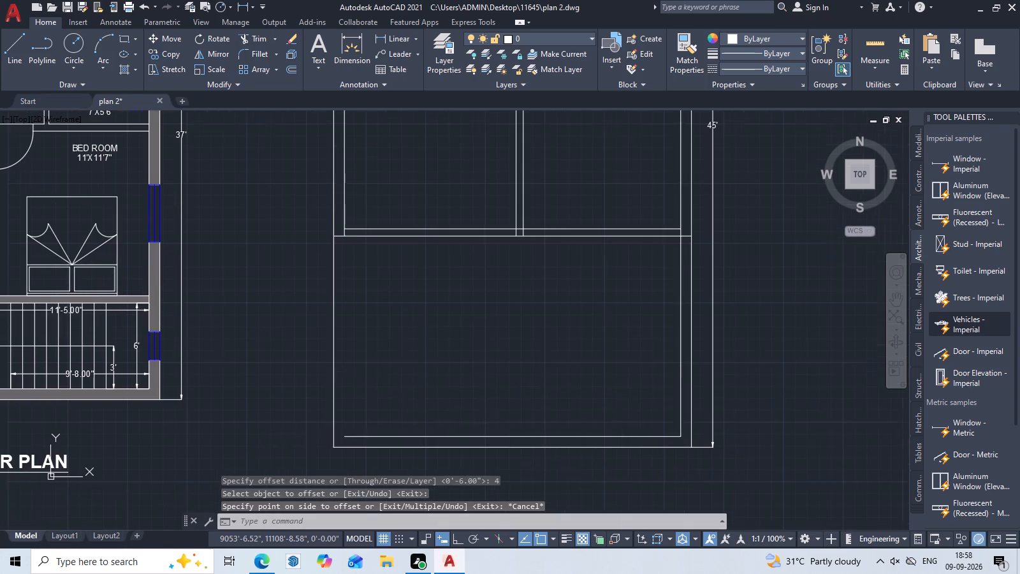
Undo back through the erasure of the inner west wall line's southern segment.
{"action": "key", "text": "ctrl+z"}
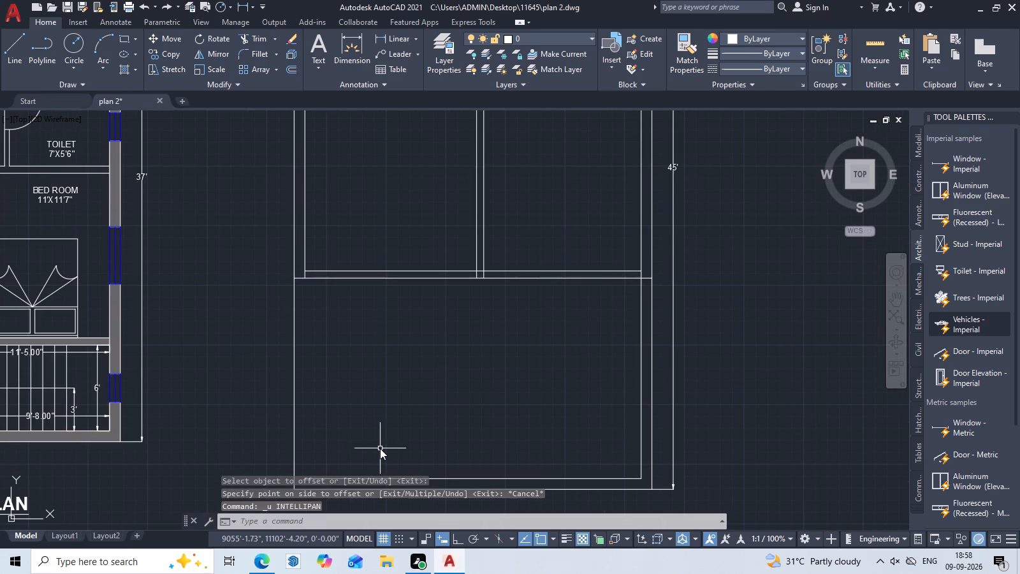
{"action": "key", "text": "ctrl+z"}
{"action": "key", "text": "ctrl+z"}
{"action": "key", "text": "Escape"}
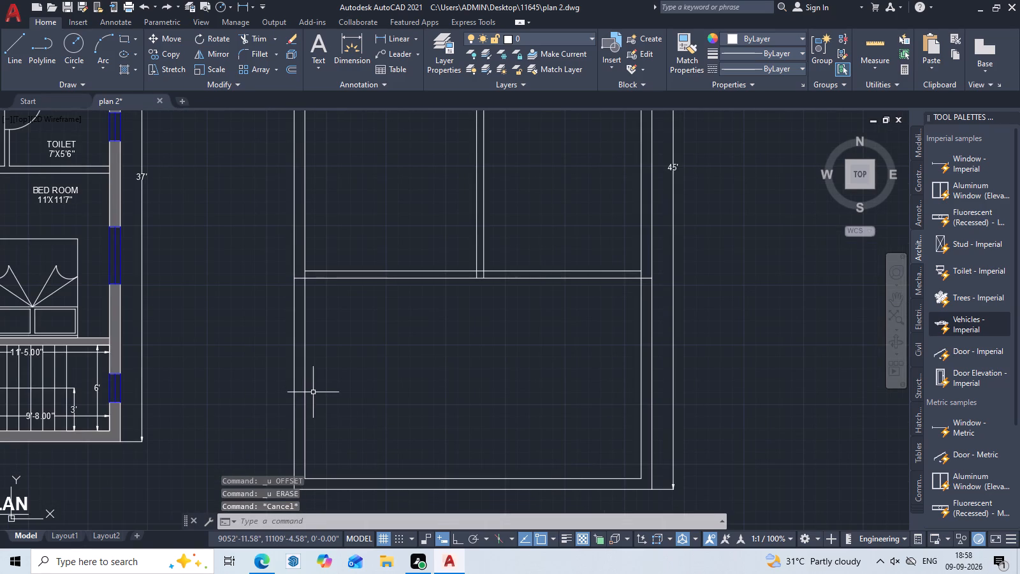
Break the outer wall outline's west side at the southern east-west partition's lower line and at the southwest corner.
{"action": "middle_click_drag", "start_coordinate": [367, 360], "coordinate": [402, 318]}
{"action": "middle_click_drag", "start_coordinate": [351, 402], "coordinate": [379, 371]}
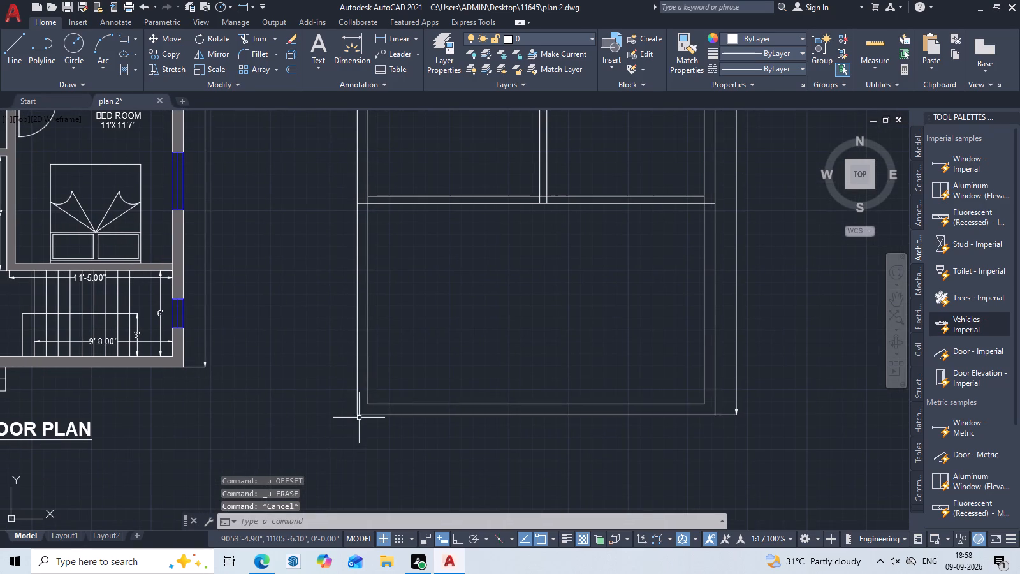
{"action": "type", "text": "BR"}
{"action": "left_click", "coordinate": [477, 462]}
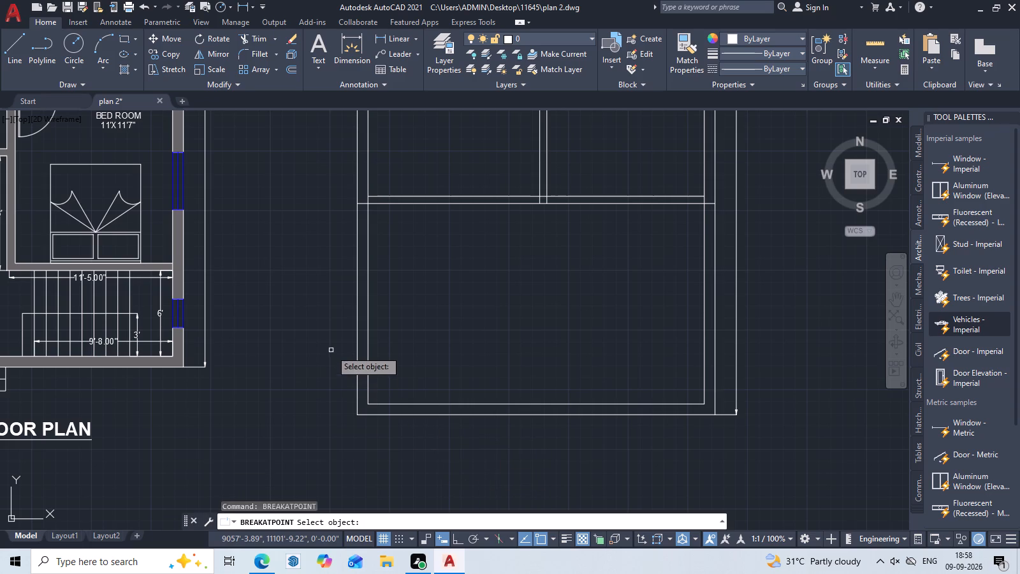
{"action": "left_click", "coordinate": [356, 348]}
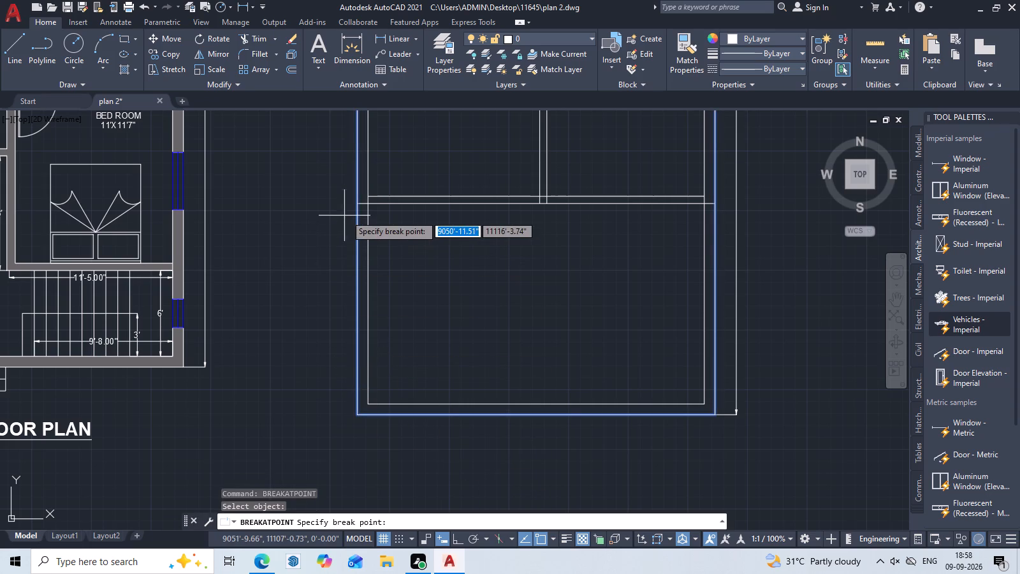
{"action": "left_click", "coordinate": [356, 205]}
{"action": "key", "text": "Escape"}
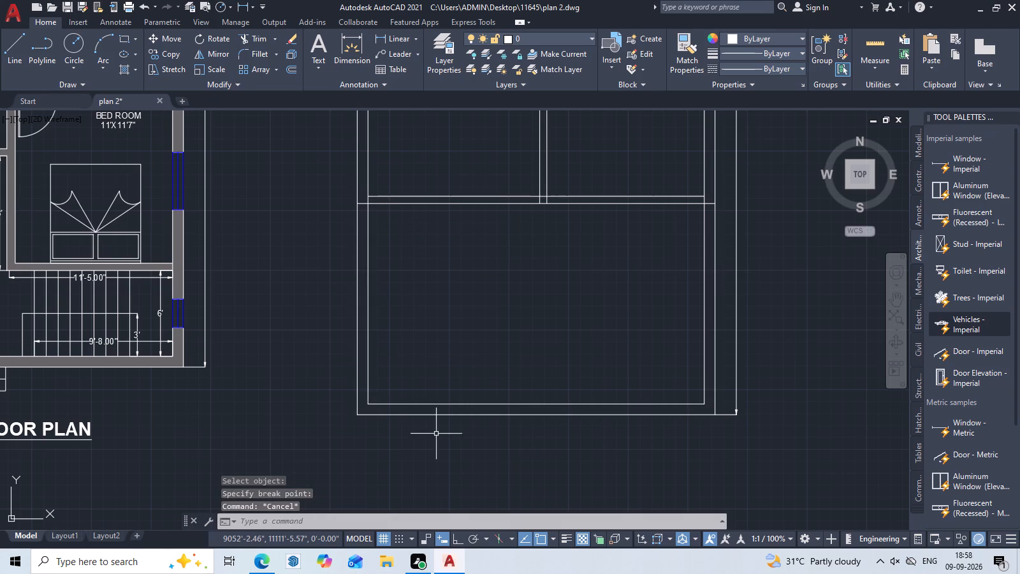
{"action": "key", "text": "Escape"}
{"action": "key", "text": "space"}
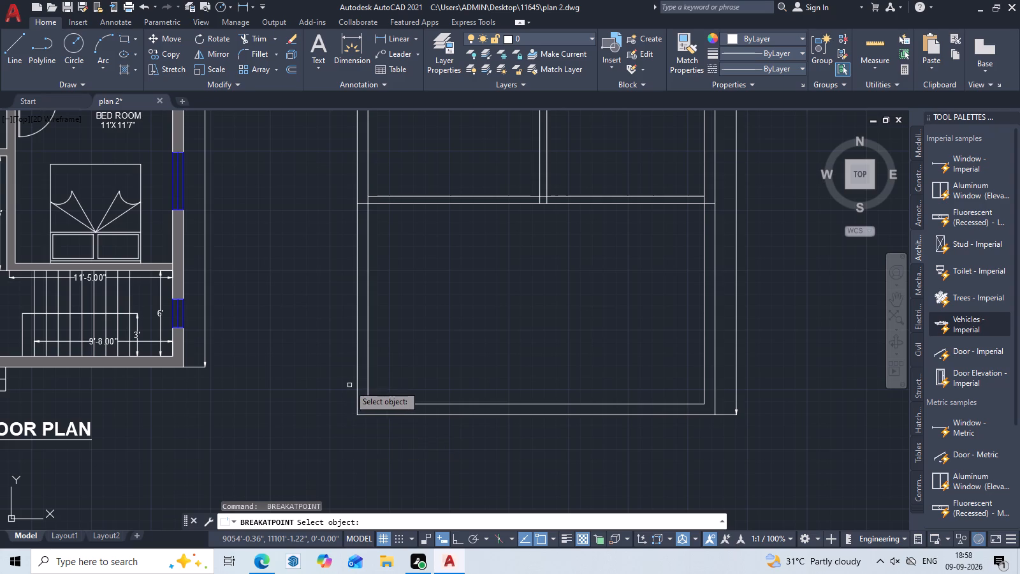
{"action": "left_click", "coordinate": [356, 383]}
{"action": "double_click", "coordinate": [357, 415]}
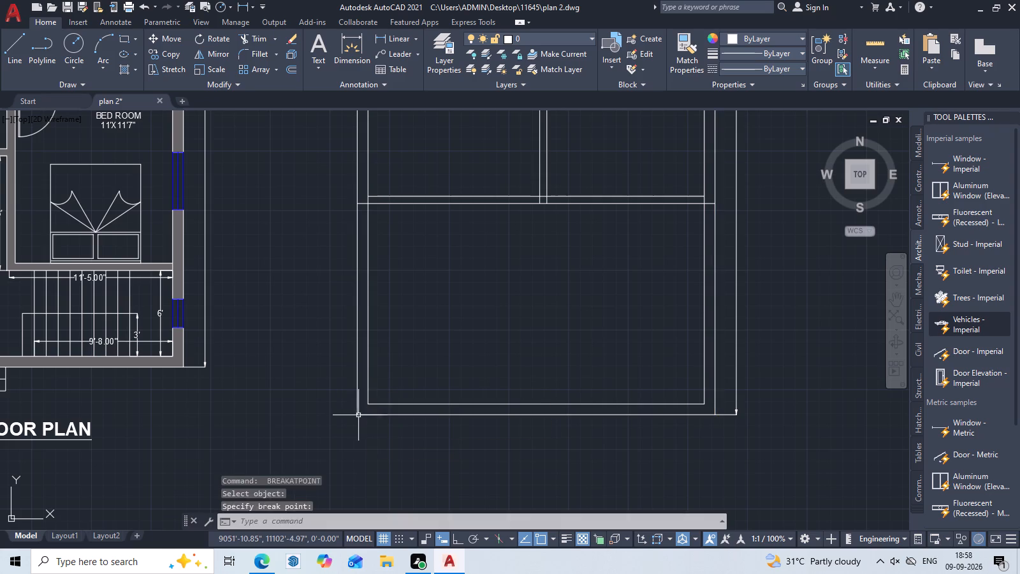
{"action": "key", "text": "Escape"}
Erase the inner west wall line's segment south of the southern east-west partition.
{"action": "left_click", "coordinate": [366, 350]}
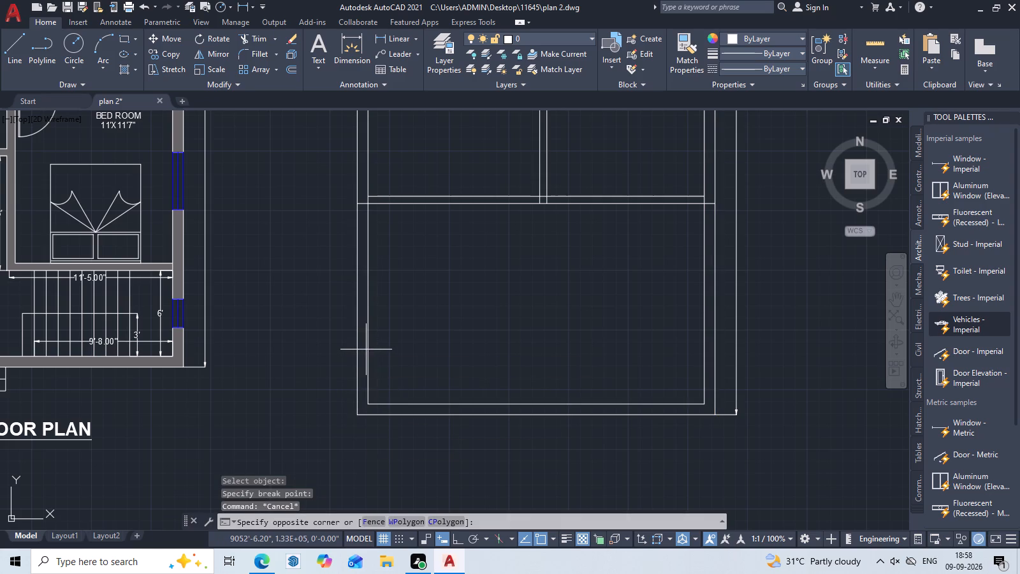
{"action": "double_click", "coordinate": [368, 346]}
{"action": "left_click", "coordinate": [368, 346]}
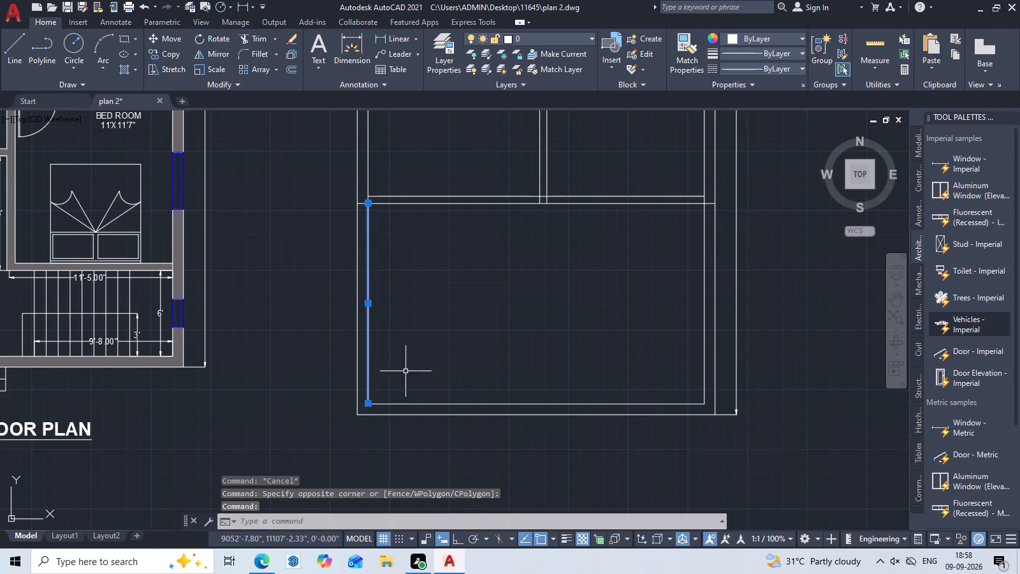
{"action": "key", "text": "Delete"}
{"action": "key", "text": "Escape"}
Offset the outer west wall line's southern segment 4" inward to form a thinner wall.
{"action": "key", "text": "o"}
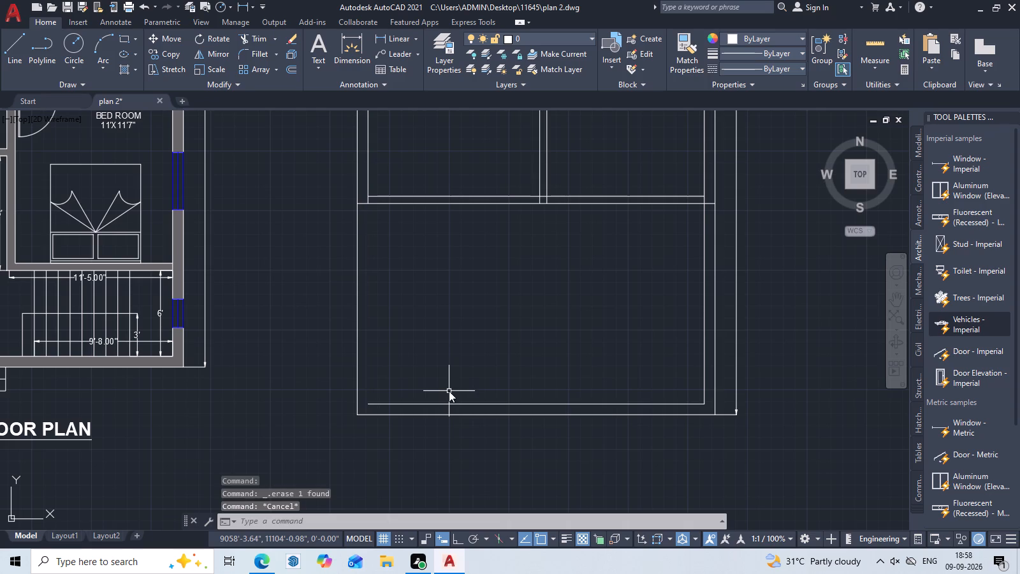
{"action": "key", "text": "space"}
{"action": "key", "text": "4"}
{"action": "key", "text": "space"}
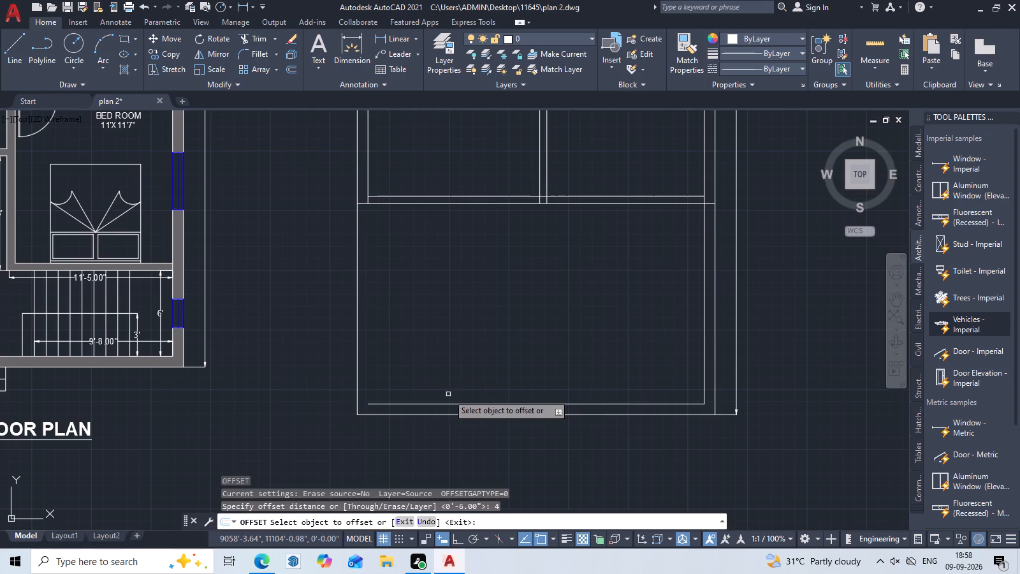
{"action": "left_click", "coordinate": [358, 336]}
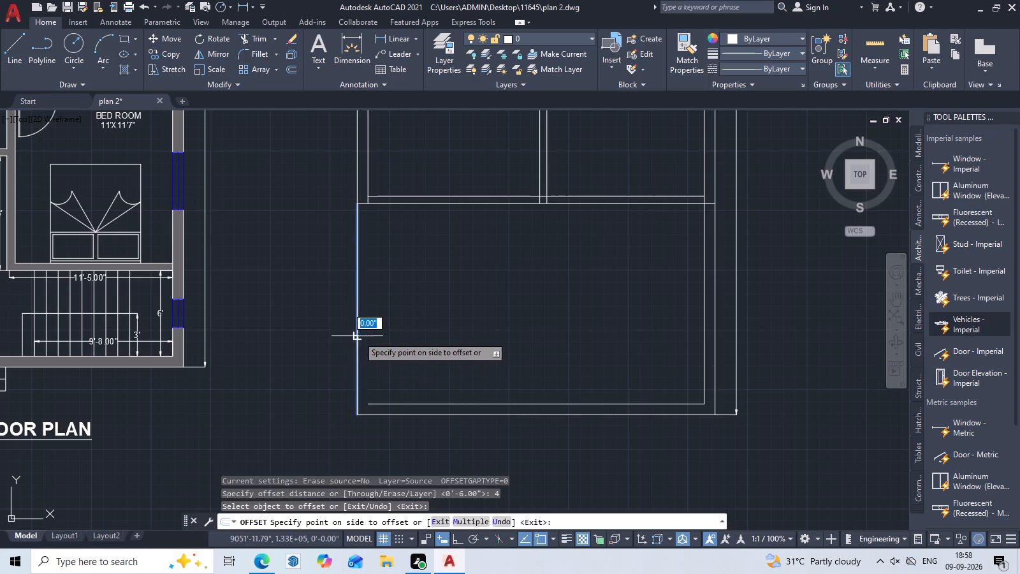
{"action": "left_click", "coordinate": [375, 332]}
{"action": "key", "text": "Escape"}
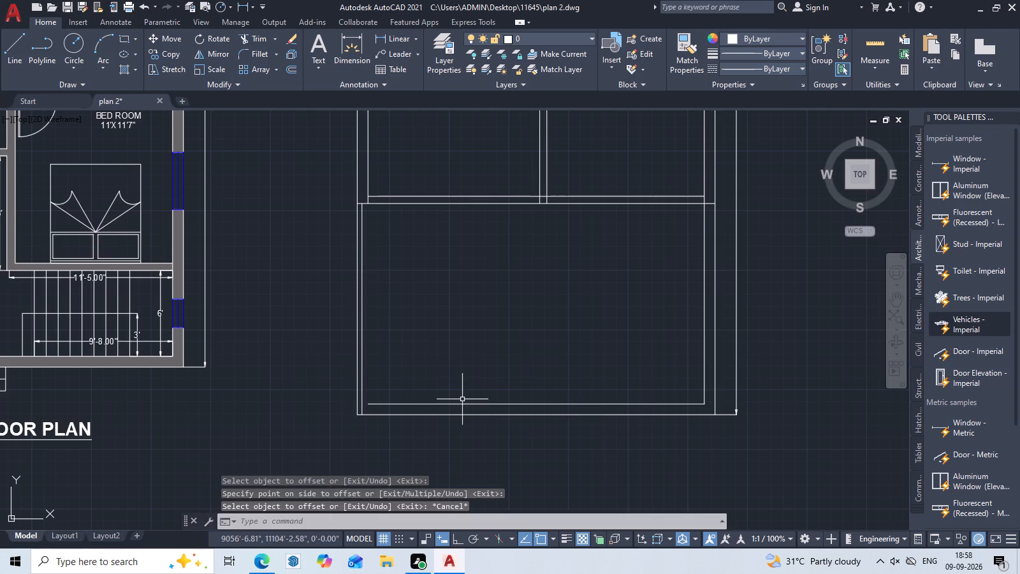
Extend the inner south wall line west to the inner line of the 4" west wall.
{"action": "type", "text": "EX"}
{"action": "key", "text": "space"}
{"action": "left_click", "coordinate": [399, 404]}
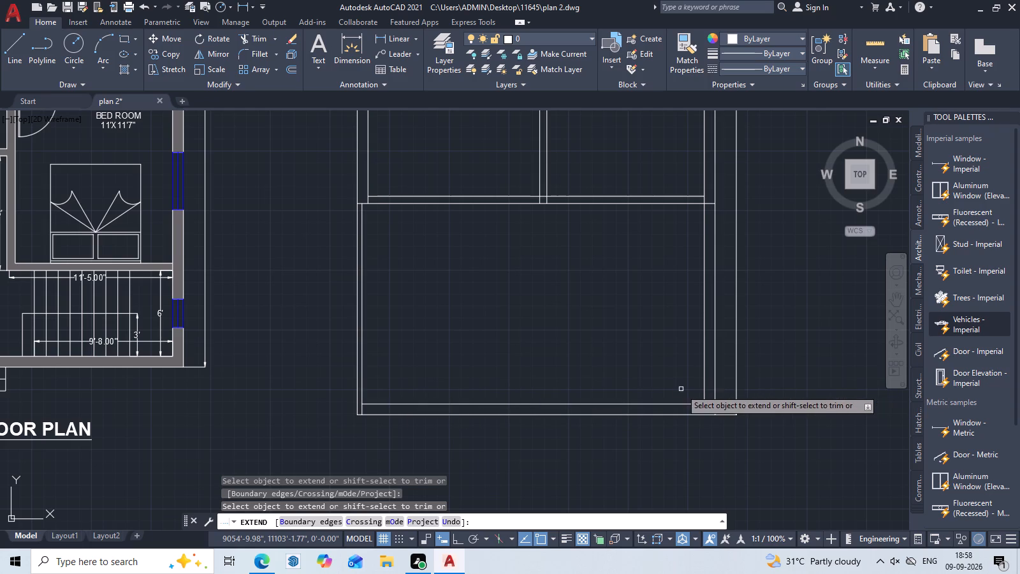
{"action": "middle_click_drag", "start_coordinate": [681, 389], "coordinate": [636, 394]}
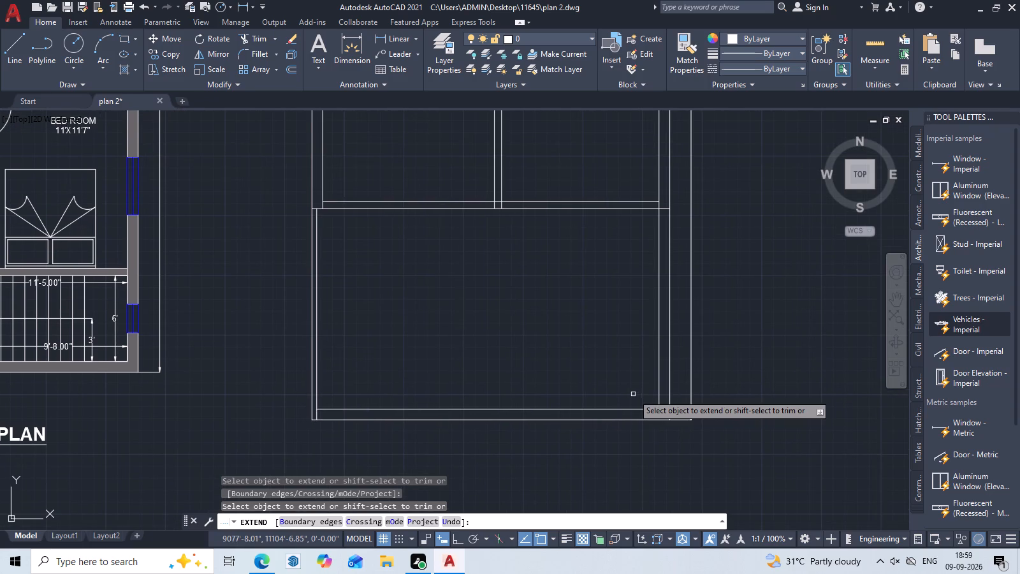
{"action": "key", "text": "Escape"}
{"action": "key", "text": "Escape"}
Offset the 4" west wall's inner line 12' east across the southern space.
{"action": "type", "text": "O"}
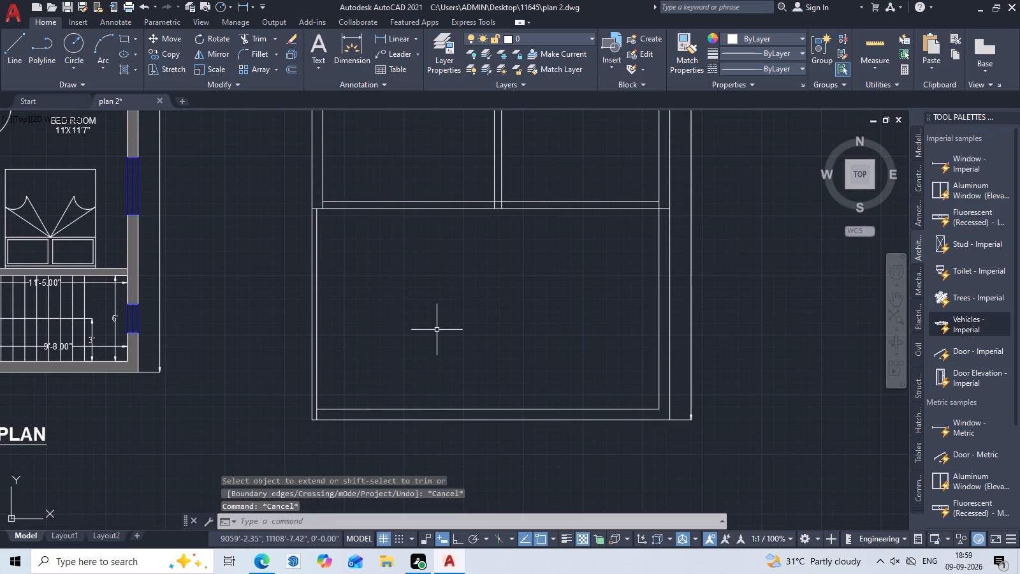
{"action": "key", "text": "space"}
{"action": "type", "text": "12'"}
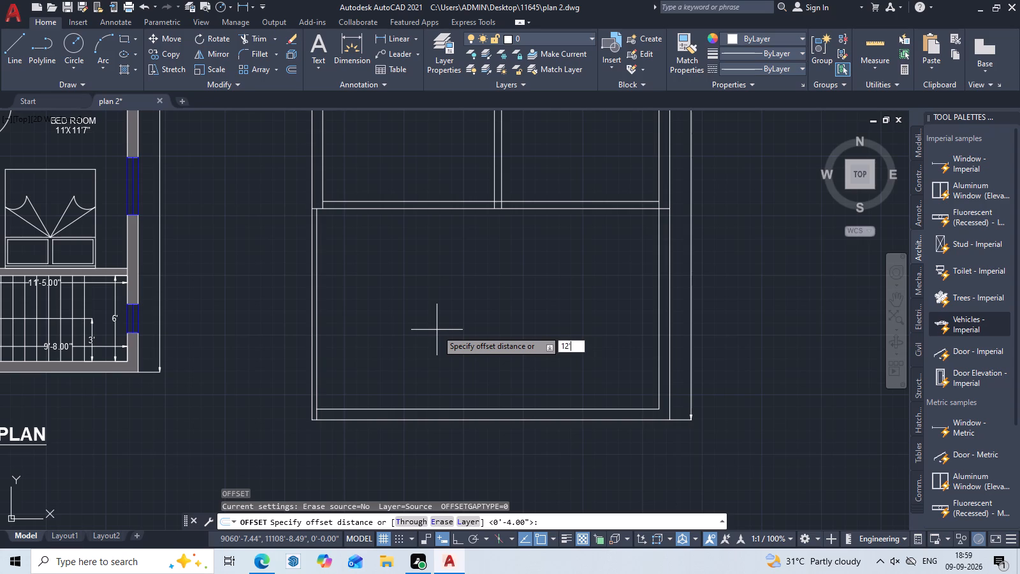
{"action": "key", "text": "space"}
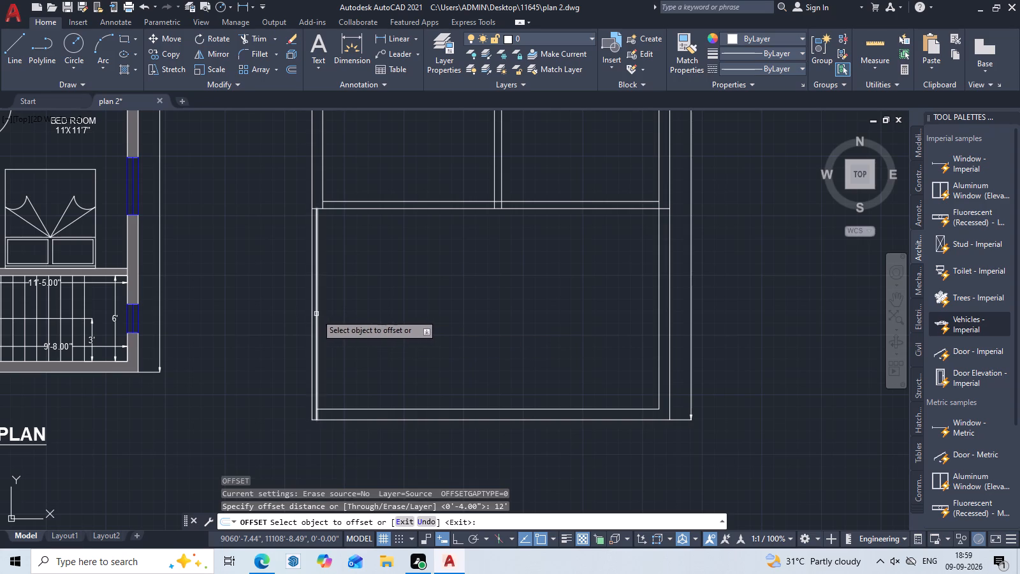
{"action": "left_click", "coordinate": [316, 314]}
{"action": "double_click", "coordinate": [481, 320]}
{"action": "middle_click_drag", "start_coordinate": [511, 324], "coordinate": [467, 328]}
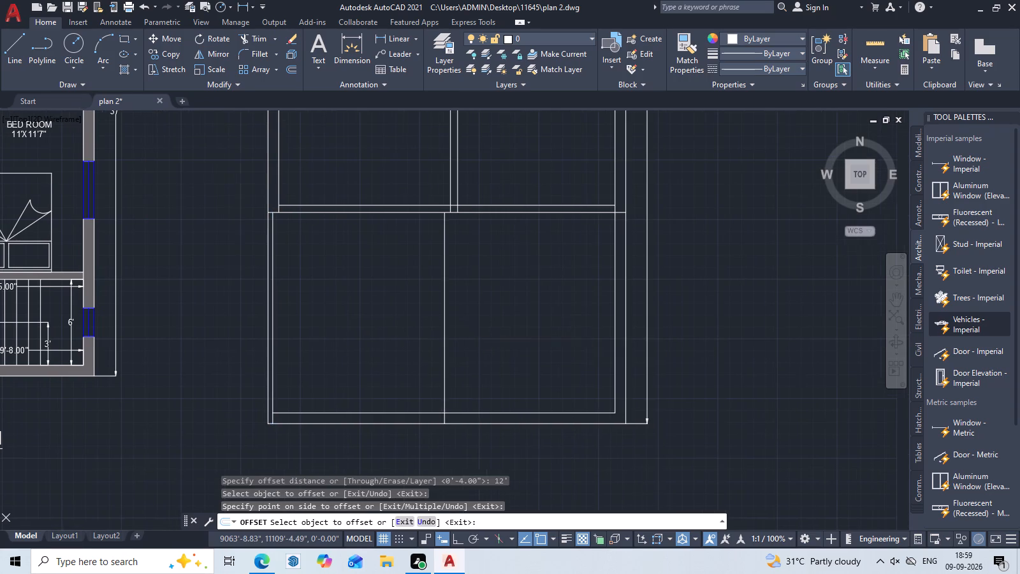
Offset the southern space's dividing line 6" east to form a north-south partition.
{"action": "key", "text": "space"}
{"action": "type", "text": "6"}
{"action": "key", "text": "space"}
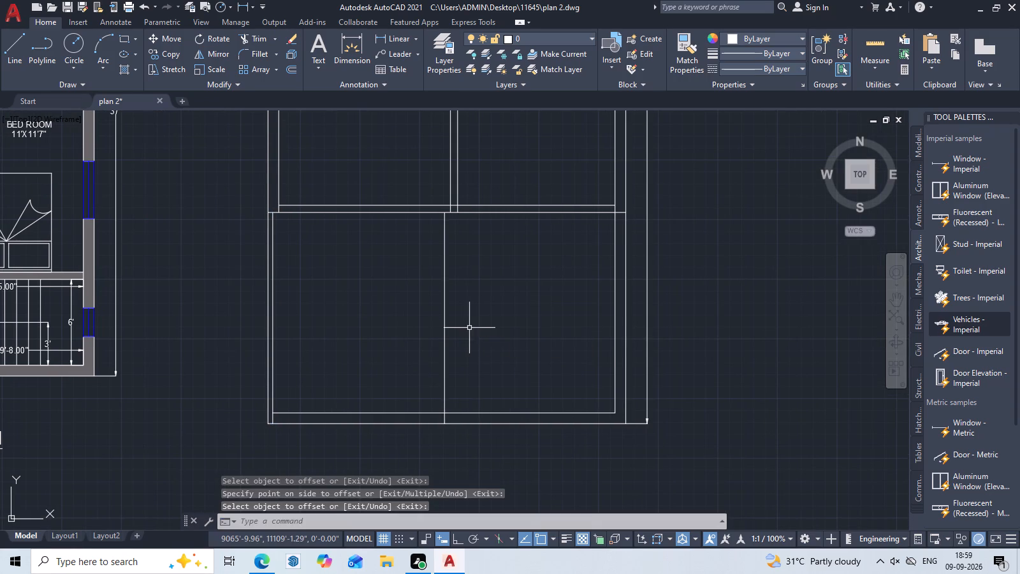
{"action": "key", "text": "space"}
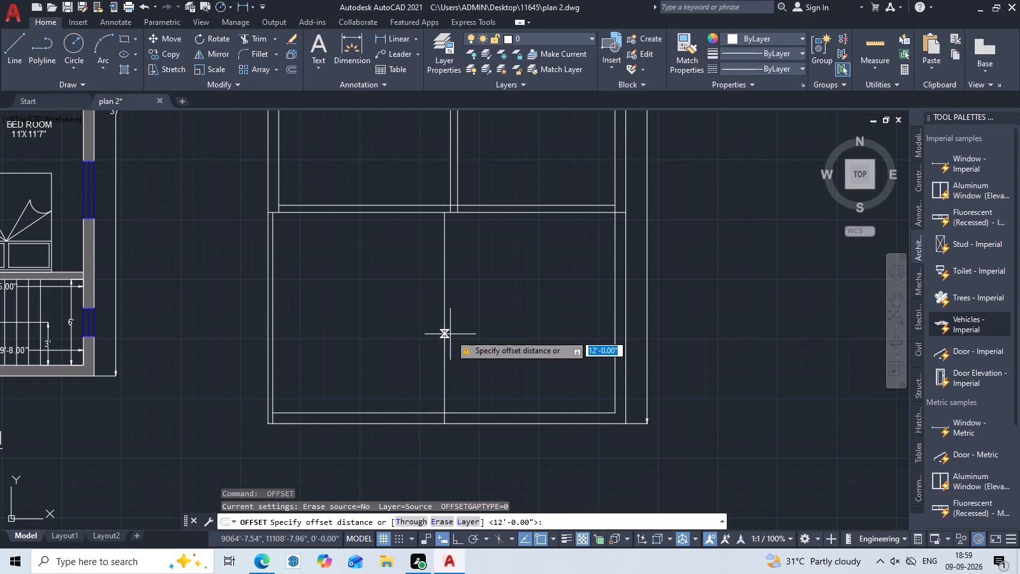
{"action": "type", "text": "6"}
{"action": "key", "text": "space"}
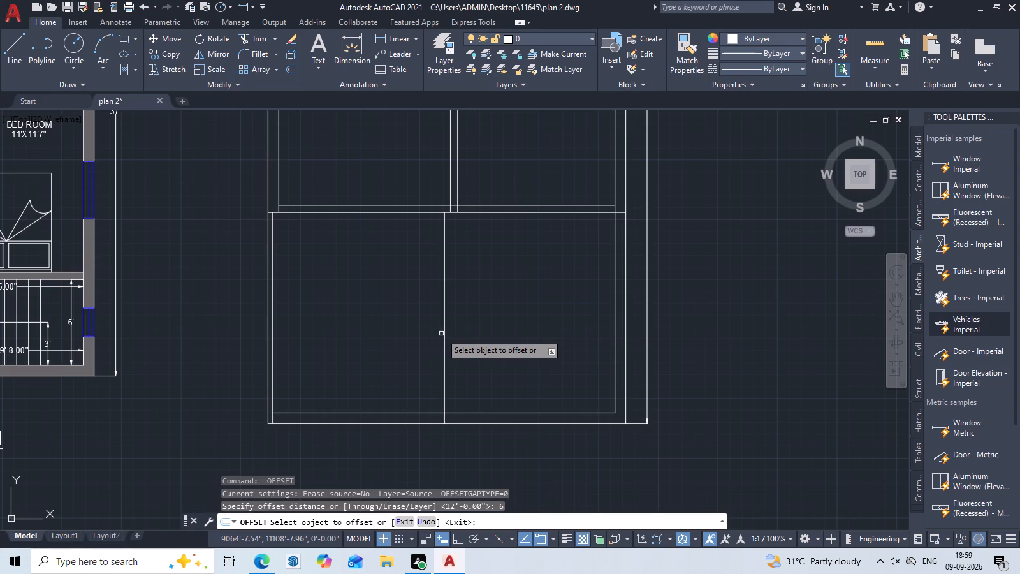
{"action": "left_click", "coordinate": [442, 334]}
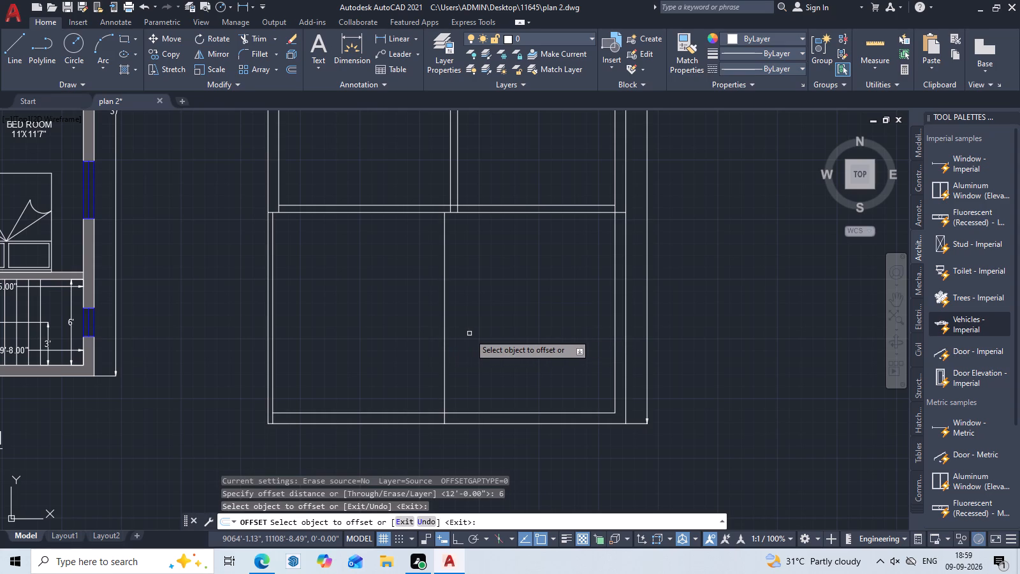
{"action": "left_click", "coordinate": [469, 334]}
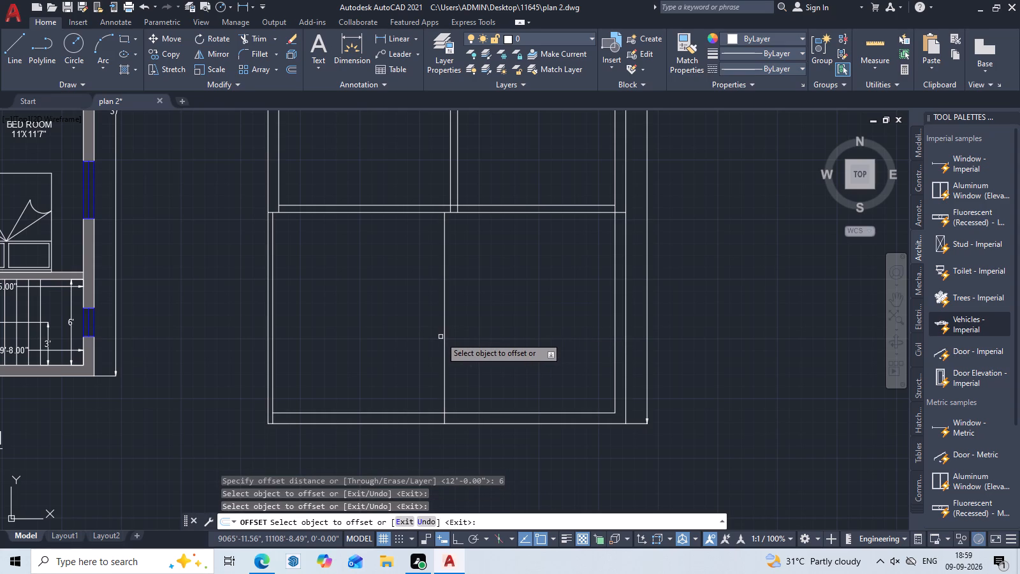
{"action": "left_click", "coordinate": [444, 337]}
{"action": "left_click", "coordinate": [477, 335]}
{"action": "scroll", "coordinate": [477, 335], "scroll_direction": "down", "scroll_amount": 2}
{"action": "middle_click_drag", "start_coordinate": [477, 335], "coordinate": [487, 362]}
{"action": "scroll", "coordinate": [487, 352], "scroll_direction": "up", "scroll_amount": 1}
{"action": "middle_click_drag", "start_coordinate": [487, 352], "coordinate": [487, 360]}
{"action": "middle_click", "coordinate": [488, 369]}
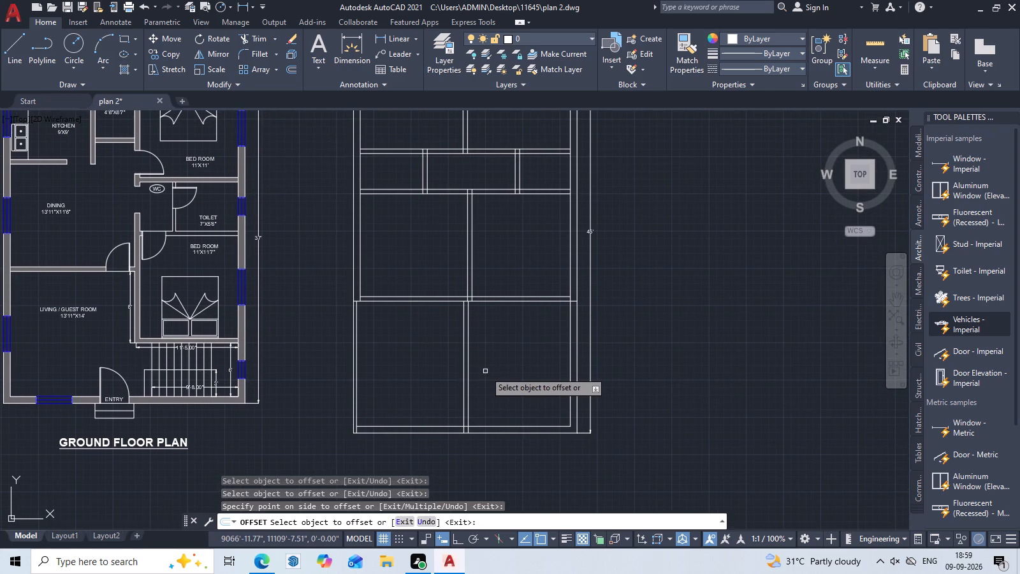
Measure the two rooms directly north of the southern east-west partition with Quick measure.
{"action": "scroll", "coordinate": [485, 371], "scroll_direction": "down", "scroll_amount": 1}
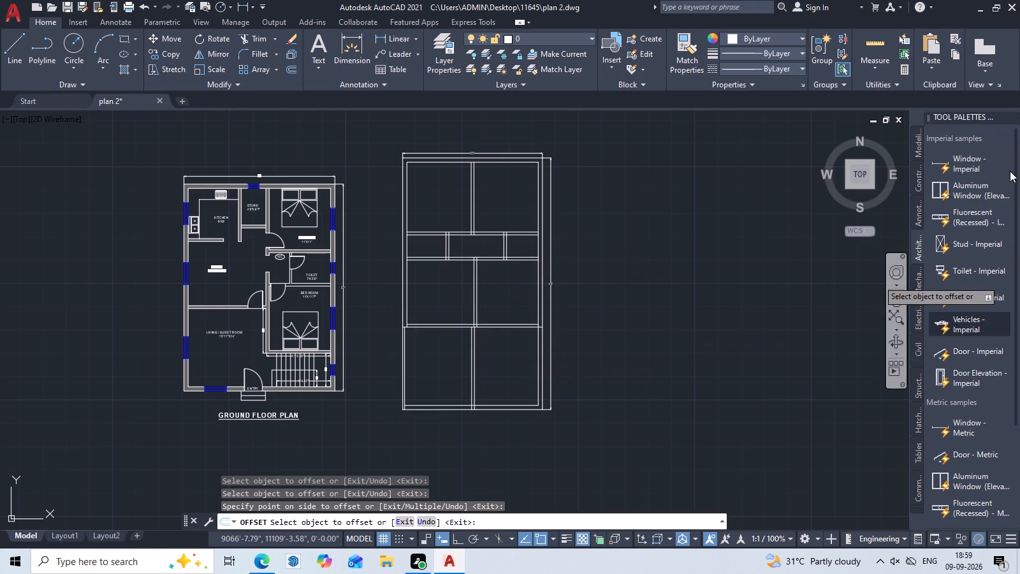
{"action": "left_click", "coordinate": [884, 35]}
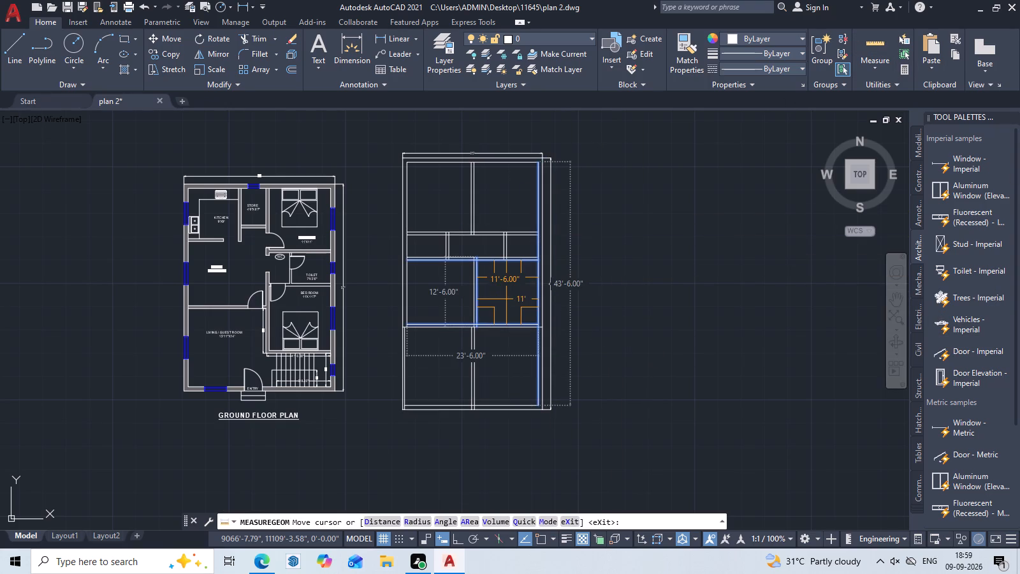
{"action": "scroll", "coordinate": [506, 299], "scroll_direction": "up", "scroll_amount": 3}
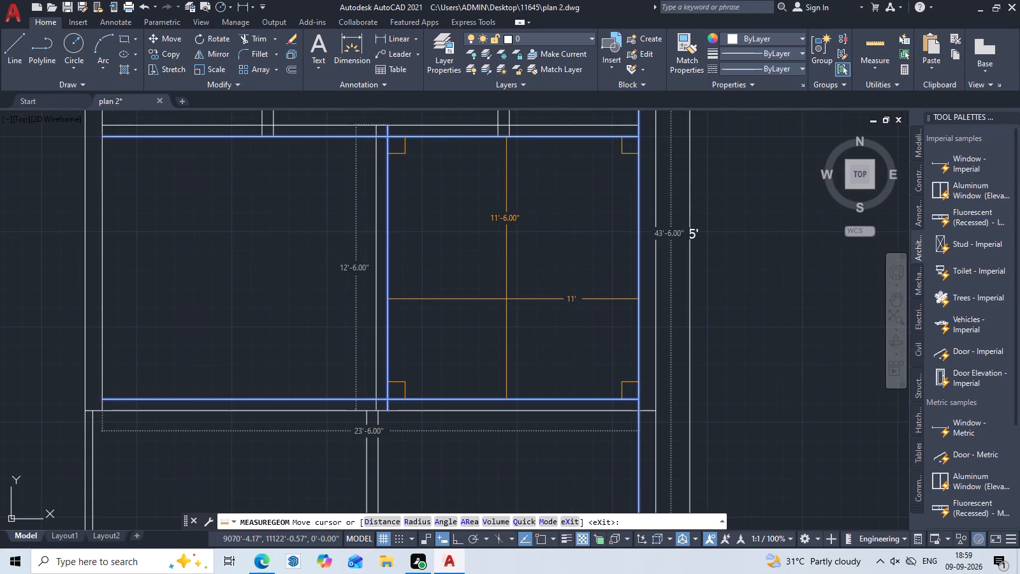
{"action": "key", "text": "Escape"}
{"action": "scroll", "coordinate": [506, 299], "scroll_direction": "down", "scroll_amount": 2}
{"action": "middle_click_drag", "start_coordinate": [517, 316], "coordinate": [534, 375]}
{"action": "scroll", "coordinate": [539, 346], "scroll_direction": "up", "scroll_amount": 2}
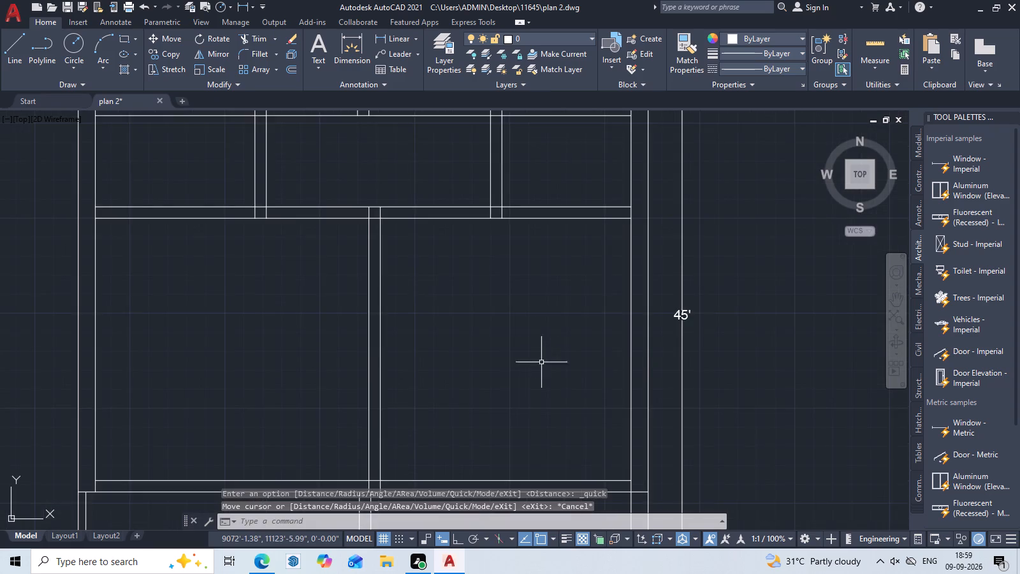
{"action": "middle_click_drag", "start_coordinate": [546, 384], "coordinate": [547, 332]}
{"action": "scroll", "coordinate": [569, 285], "scroll_direction": "down", "scroll_amount": 2}
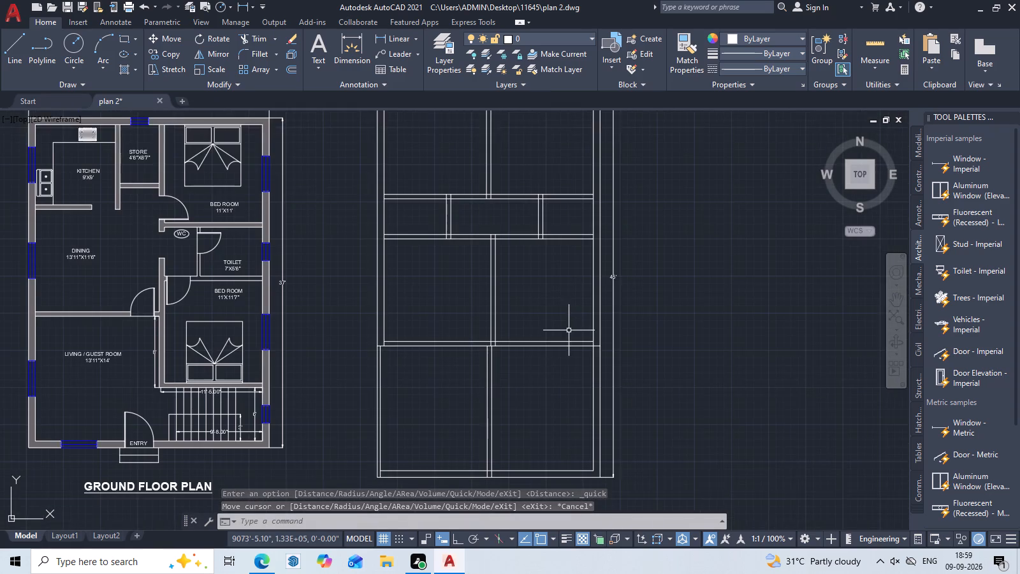
{"action": "middle_click_drag", "start_coordinate": [569, 330], "coordinate": [567, 291]}
{"action": "middle_click_drag", "start_coordinate": [438, 334], "coordinate": [555, 341]}
{"action": "middle_click_drag", "start_coordinate": [691, 339], "coordinate": [666, 339]}
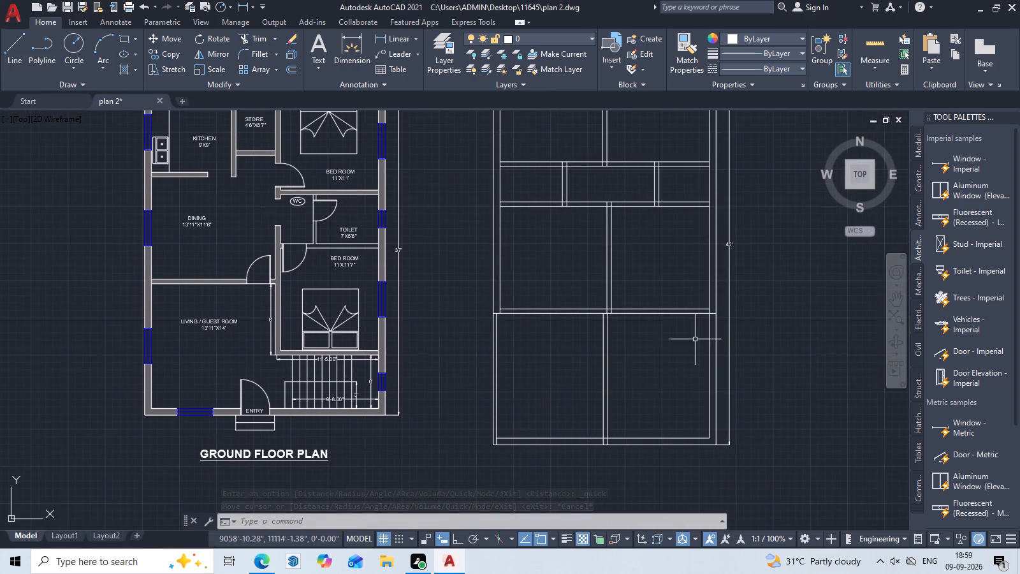
{"action": "middle_click_drag", "start_coordinate": [666, 339], "coordinate": [643, 339]}
{"action": "scroll", "coordinate": [618, 331], "scroll_direction": "up", "scroll_amount": 1}
{"action": "key", "text": "Escape"}
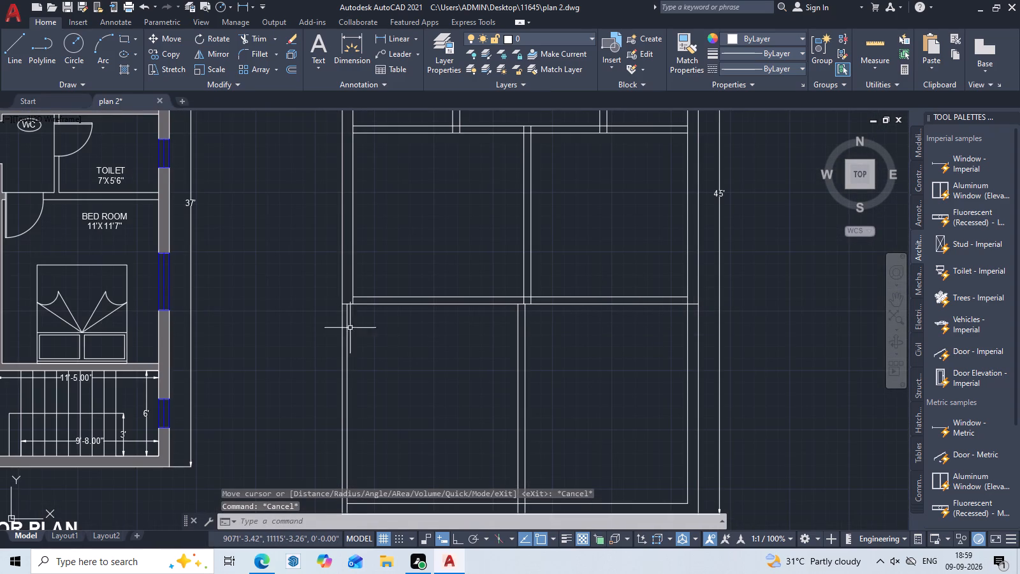
{"action": "left_click", "coordinate": [871, 42]}
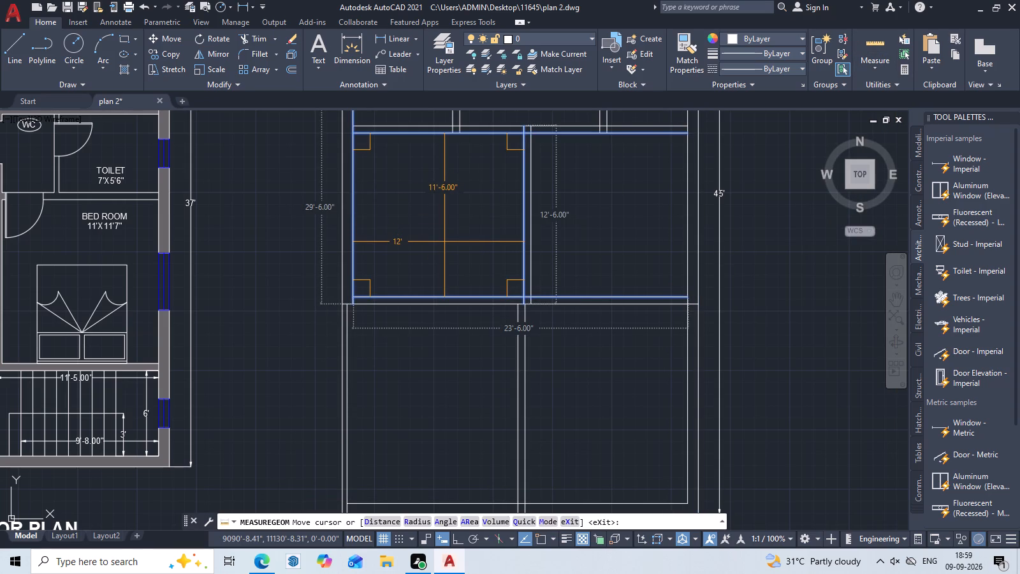
{"action": "key", "text": "grave"}
{"action": "key", "text": "grave"}
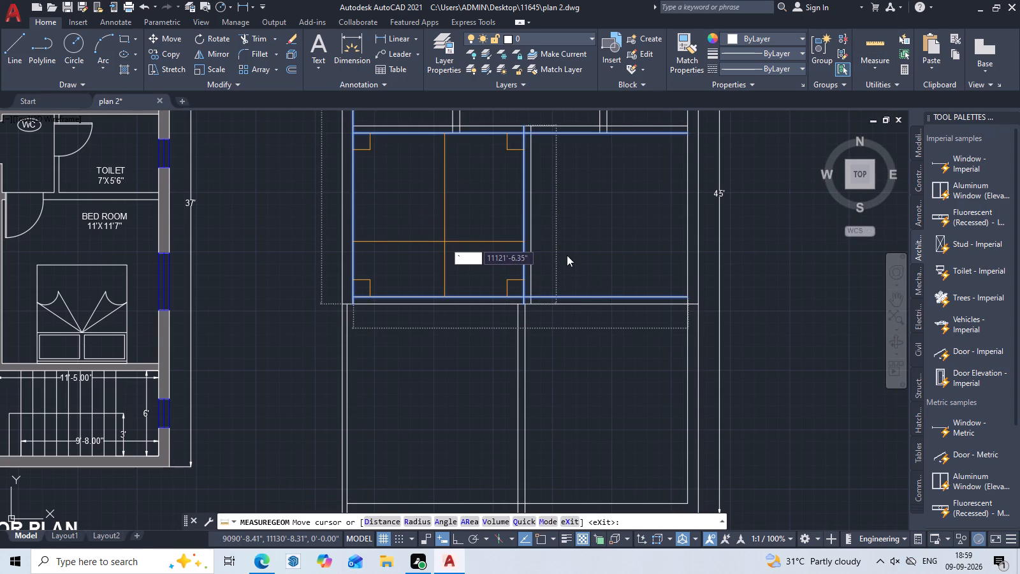
{"action": "key", "text": "Escape"}
Trim the north-south partition lines out of the middle room, including their short stubs inside the southern east-west partition.
{"action": "type", "text": "TR"}
{"action": "key", "text": "space"}
{"action": "left_click_drag", "start_coordinate": [573, 249], "coordinate": [560, 247]}
{"action": "left_click_drag", "start_coordinate": [553, 246], "coordinate": [448, 246]}
{"action": "left_click_drag", "start_coordinate": [555, 240], "coordinate": [462, 247]}
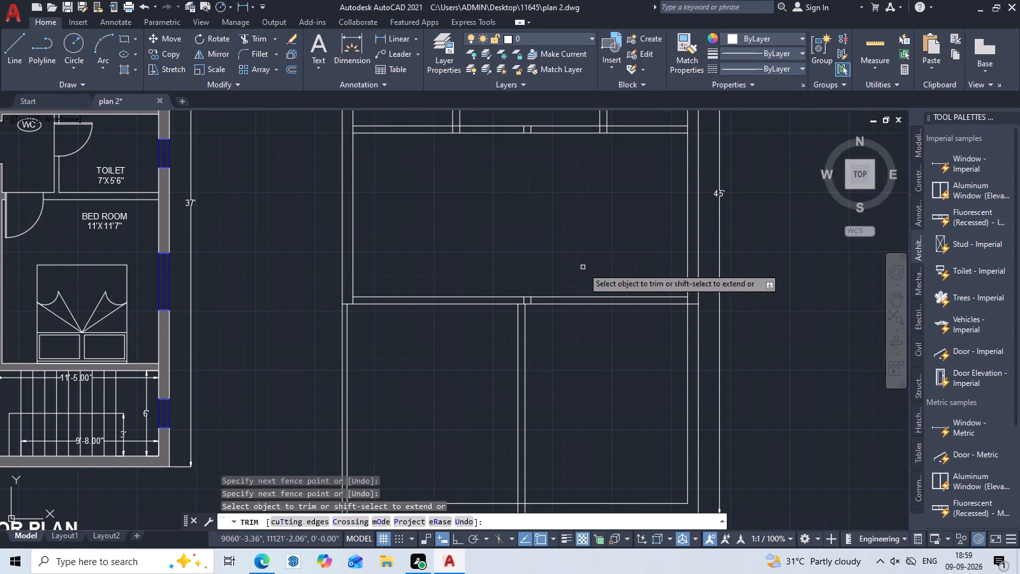
{"action": "scroll", "coordinate": [531, 302], "scroll_direction": "up", "scroll_amount": 2}
{"action": "left_click", "coordinate": [549, 301]}
{"action": "left_click_drag", "start_coordinate": [529, 301], "coordinate": [469, 295]}
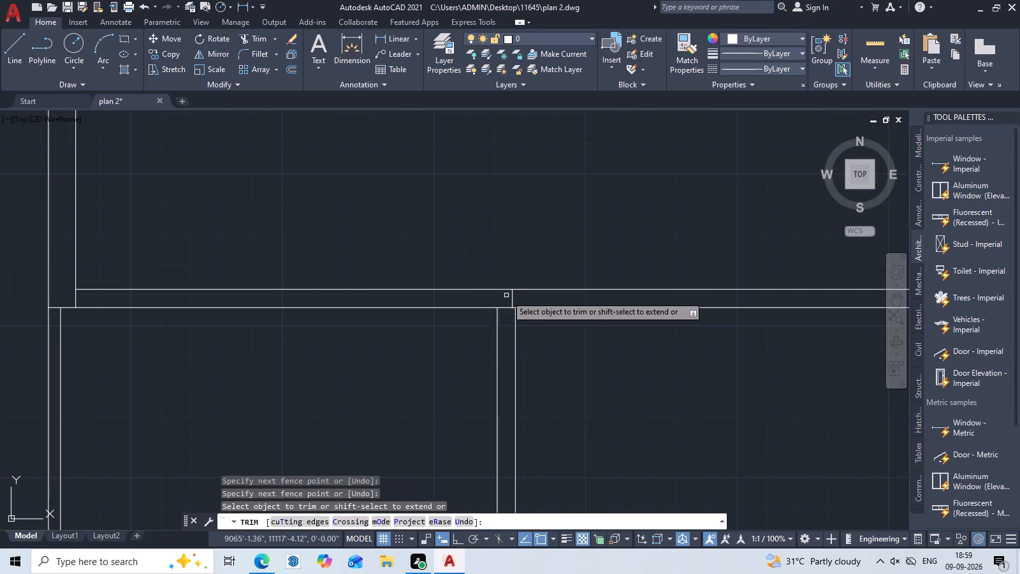
{"action": "left_click", "coordinate": [514, 298]}
Examine the coloured reference plan's drawing, dining and parking layout against the new plan's southern rooms.
{"action": "scroll", "coordinate": [514, 298], "scroll_direction": "down", "scroll_amount": 5}
{"action": "middle_click_drag", "start_coordinate": [543, 334], "coordinate": [544, 334]}
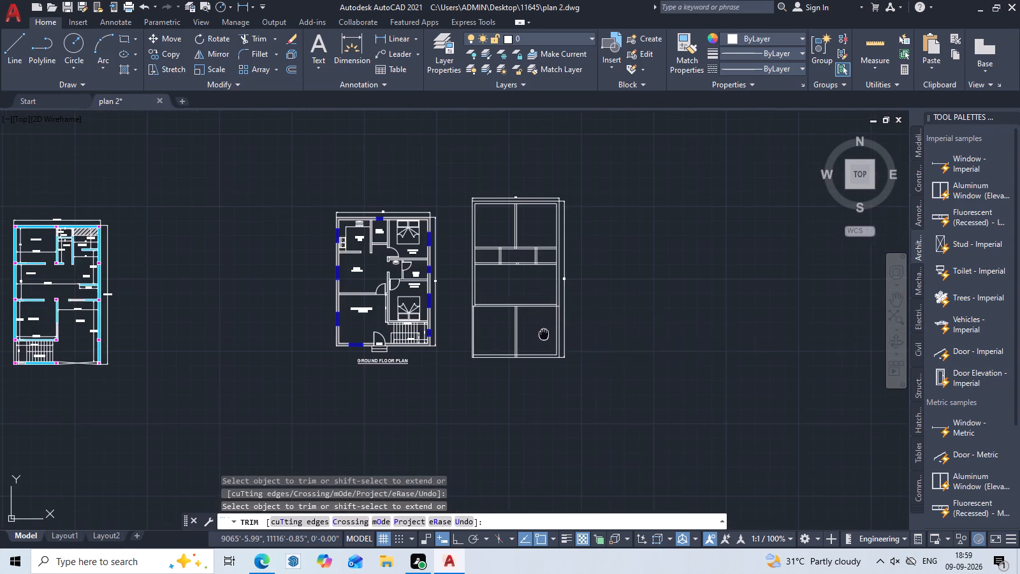
{"action": "middle_click_drag", "start_coordinate": [544, 334], "coordinate": [611, 308]}
{"action": "scroll", "coordinate": [35, 247], "scroll_direction": "up", "scroll_amount": 3}
{"action": "middle_click_drag", "start_coordinate": [414, 290], "coordinate": [613, 287]}
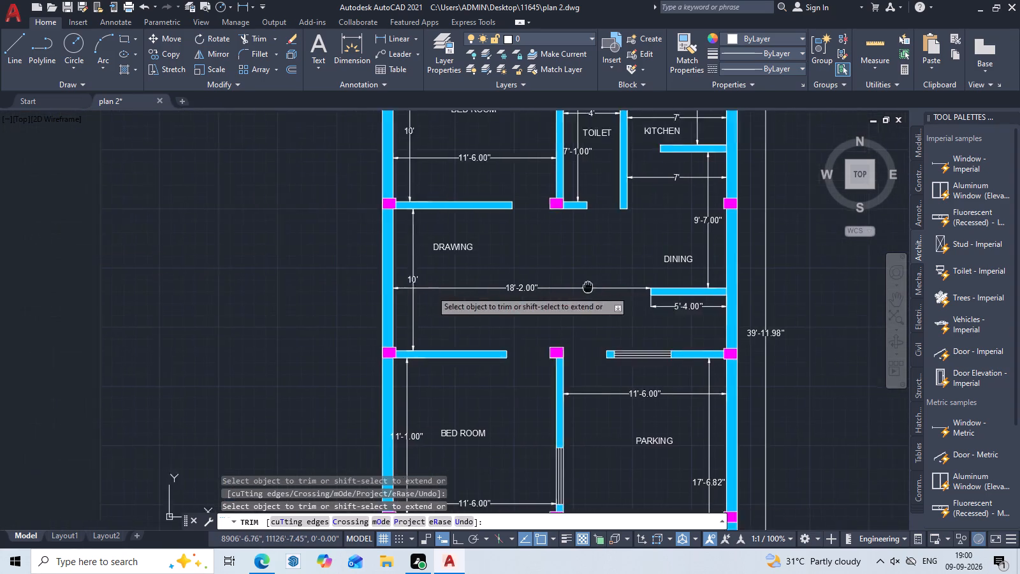
{"action": "middle_click_drag", "start_coordinate": [613, 287], "coordinate": [713, 288]}
{"action": "middle_click_drag", "start_coordinate": [752, 291], "coordinate": [41, 291]}
{"action": "scroll", "coordinate": [366, 320], "scroll_direction": "down", "scroll_amount": 3}
{"action": "middle_click_drag", "start_coordinate": [460, 394], "coordinate": [184, 402]}
{"action": "scroll", "coordinate": [304, 354], "scroll_direction": "up", "scroll_amount": 2}
{"action": "middle_click_drag", "start_coordinate": [448, 381], "coordinate": [248, 383]}
{"action": "scroll", "coordinate": [194, 400], "scroll_direction": "up", "scroll_amount": 3}
{"action": "scroll", "coordinate": [194, 400], "scroll_direction": "down", "scroll_amount": 3}
{"action": "middle_click_drag", "start_coordinate": [161, 398], "coordinate": [266, 394]}
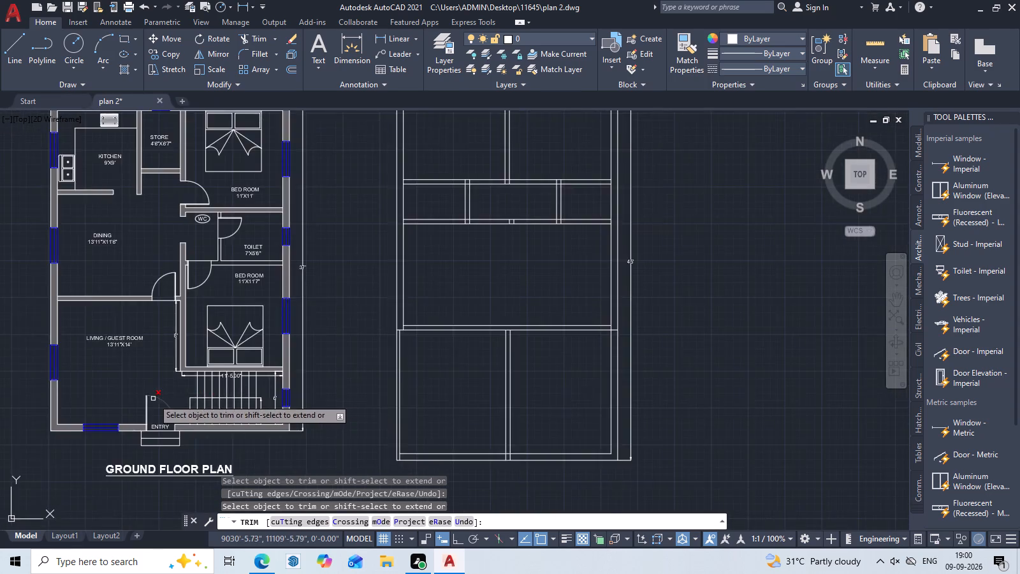
Examine the reference plan's parking, southern bedroom and staircase dimensions, and compare them with the new plan's southern rooms.
{"action": "middle_click_drag", "start_coordinate": [266, 394], "coordinate": [547, 392]}
{"action": "middle_click_drag", "start_coordinate": [233, 394], "coordinate": [703, 365]}
{"action": "middle_click_drag", "start_coordinate": [317, 380], "coordinate": [571, 351]}
{"action": "scroll", "coordinate": [463, 321], "scroll_direction": "up", "scroll_amount": 3}
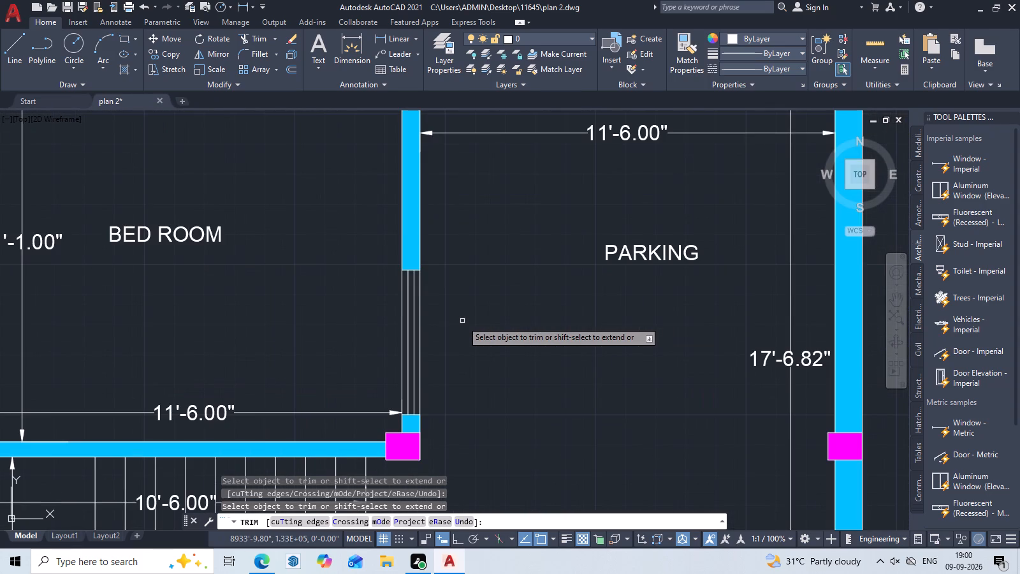
{"action": "scroll", "coordinate": [462, 321], "scroll_direction": "down", "scroll_amount": 3}
{"action": "middle_click_drag", "start_coordinate": [517, 226], "coordinate": [280, 312]}
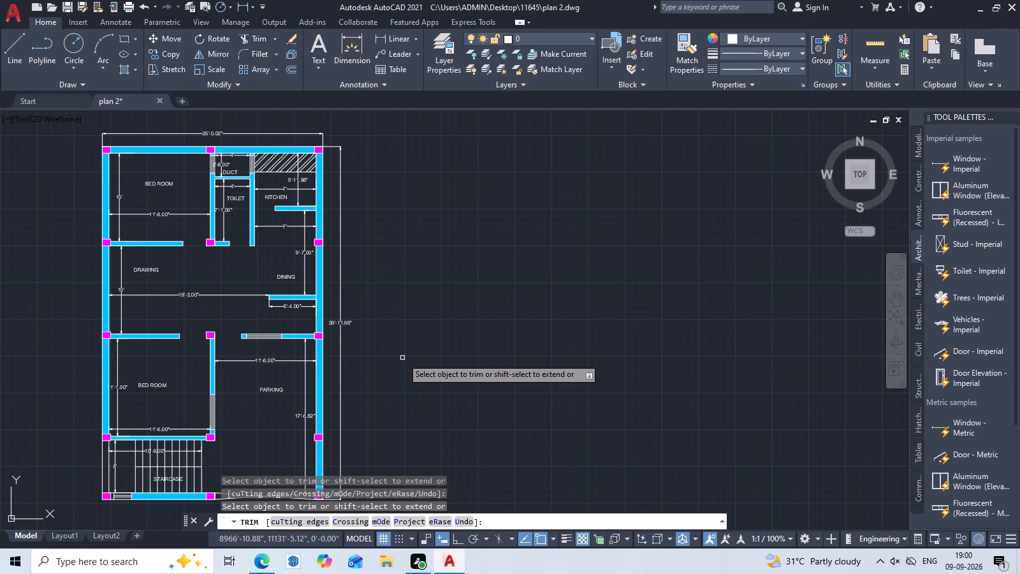
{"action": "scroll", "coordinate": [279, 314], "scroll_direction": "down", "scroll_amount": 2}
{"action": "middle_click_drag", "start_coordinate": [384, 364], "coordinate": [249, 364]}
{"action": "scroll", "coordinate": [75, 346], "scroll_direction": "up", "scroll_amount": 3}
{"action": "middle_click_drag", "start_coordinate": [135, 352], "coordinate": [291, 292]}
{"action": "middle_click_drag", "start_coordinate": [608, 494], "coordinate": [557, 376]}
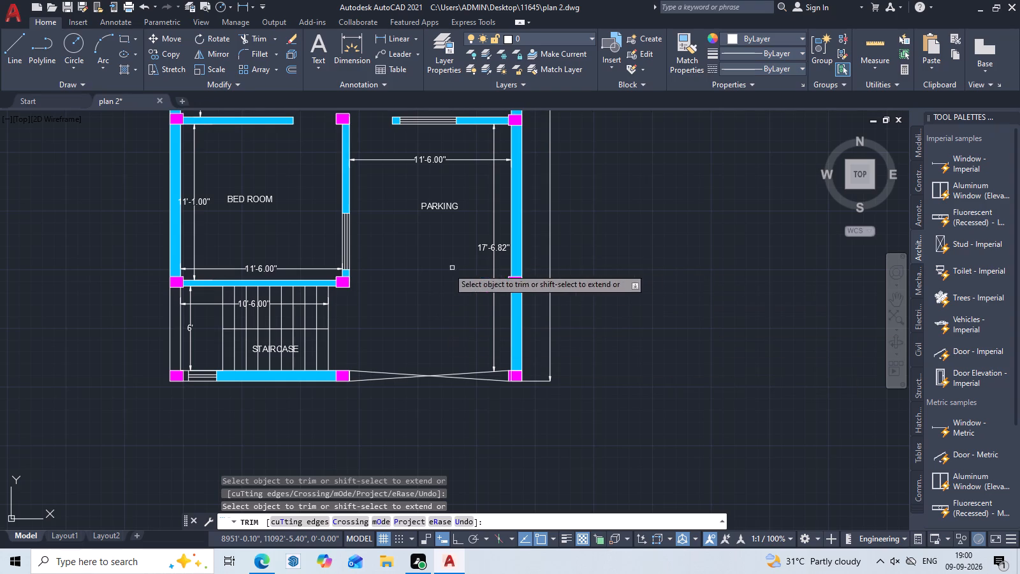
{"action": "scroll", "coordinate": [277, 227], "scroll_direction": "down", "scroll_amount": 1}
{"action": "middle_click_drag", "start_coordinate": [354, 255], "coordinate": [283, 269]}
{"action": "scroll", "coordinate": [207, 319], "scroll_direction": "up", "scroll_amount": 2}
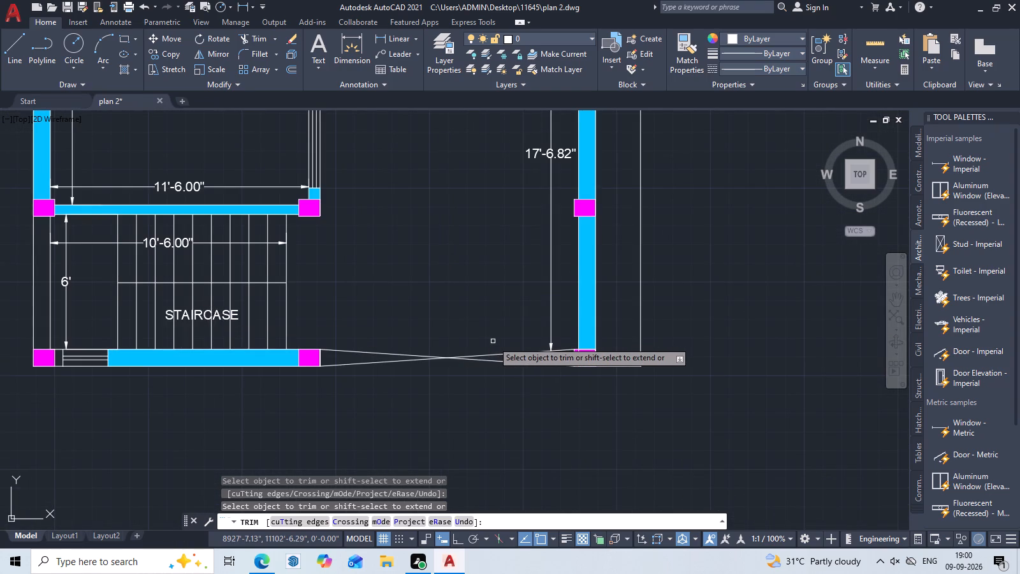
{"action": "scroll", "coordinate": [330, 289], "scroll_direction": "down", "scroll_amount": 2}
{"action": "middle_click_drag", "start_coordinate": [366, 311], "coordinate": [161, 459]}
{"action": "scroll", "coordinate": [407, 321], "scroll_direction": "down", "scroll_amount": 2}
{"action": "middle_click_drag", "start_coordinate": [494, 348], "coordinate": [282, 356]}
{"action": "scroll", "coordinate": [548, 354], "scroll_direction": "up", "scroll_amount": 1}
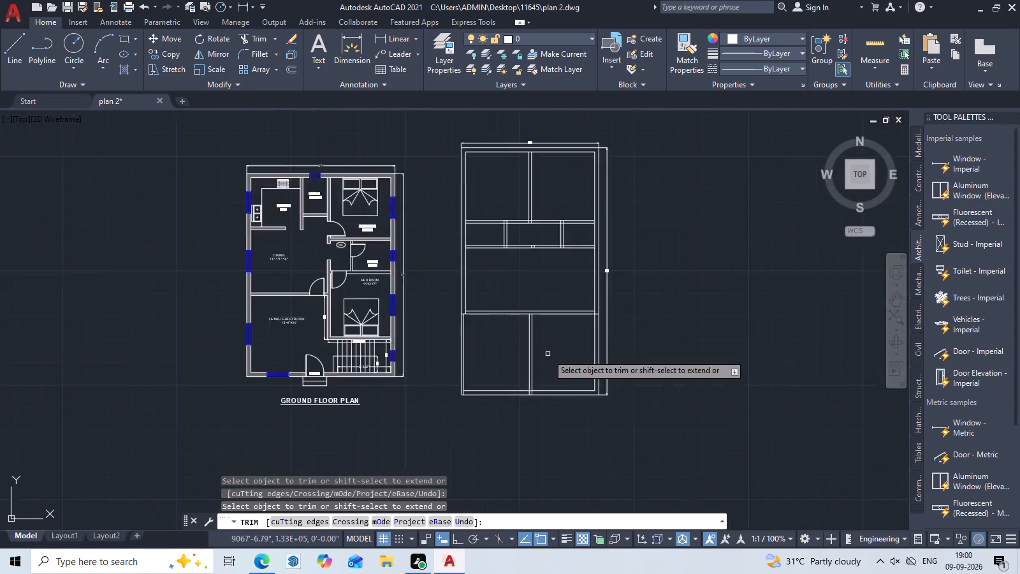
{"action": "scroll", "coordinate": [548, 354], "scroll_direction": "up", "scroll_amount": 1}
{"action": "middle_click_drag", "start_coordinate": [534, 356], "coordinate": [562, 345]}
{"action": "scroll", "coordinate": [552, 345], "scroll_direction": "down", "scroll_amount": 1}
{"action": "middle_click_drag", "start_coordinate": [645, 372], "coordinate": [603, 416]}
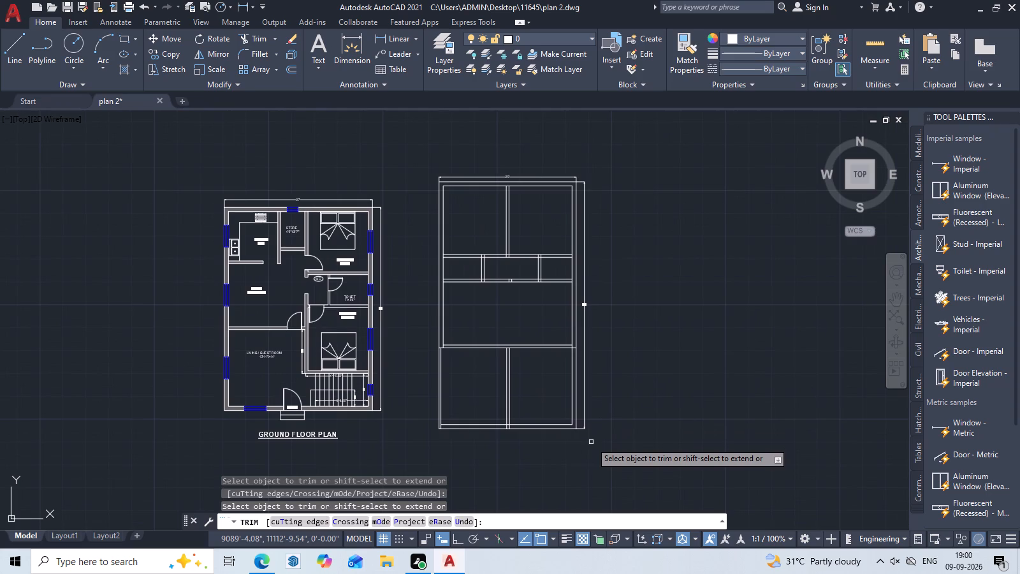
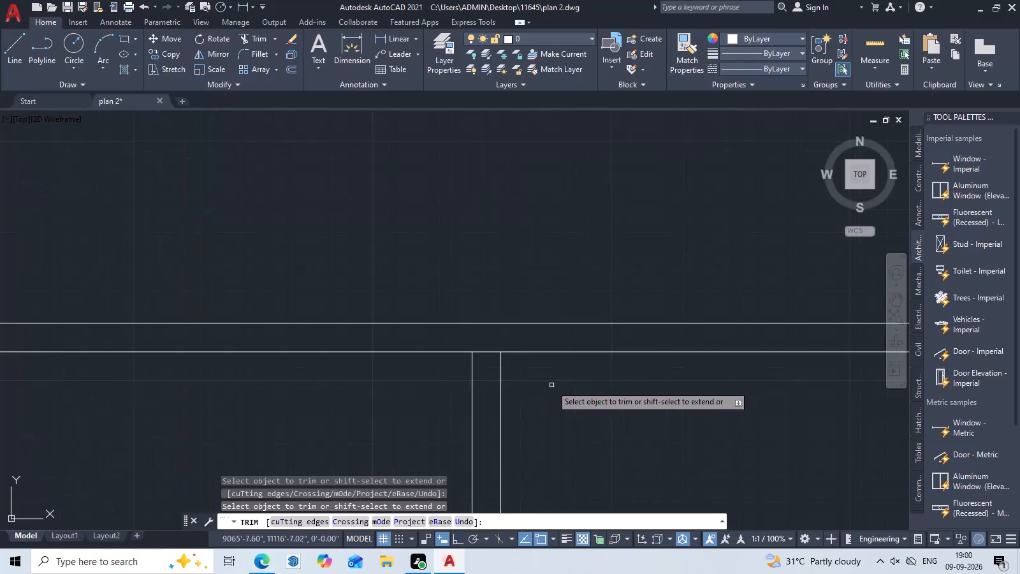
Trim away both horizontal cross-wall lines above the lower central wall, including the short piece crossing the right outer wall.
{"action": "scroll", "coordinate": [551, 385], "scroll_direction": "down", "scroll_amount": 2}
{"action": "middle_click_drag", "start_coordinate": [587, 483], "coordinate": [580, 342]}
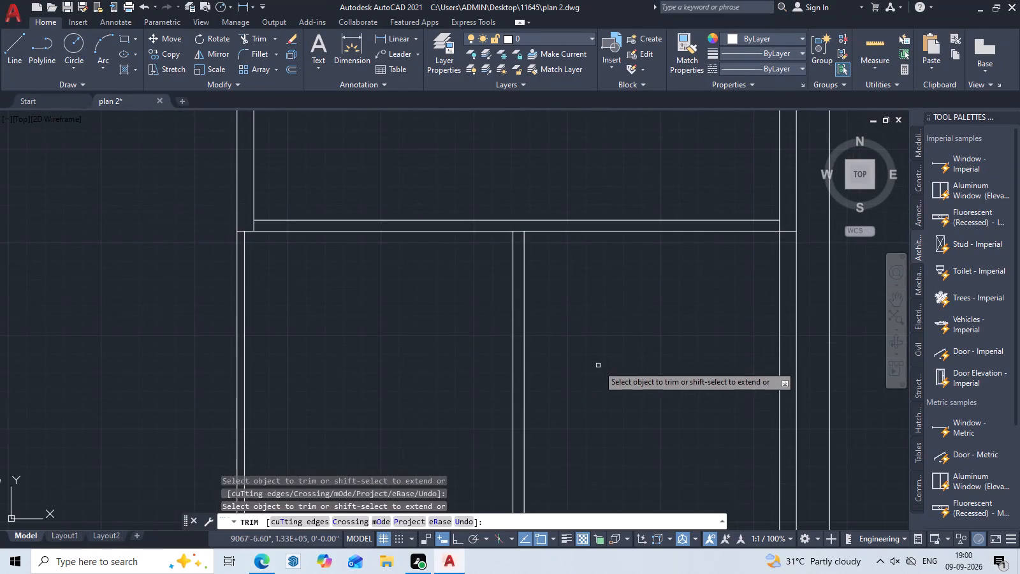
{"action": "scroll", "coordinate": [598, 365], "scroll_direction": "down", "scroll_amount": 2}
{"action": "middle_click_drag", "start_coordinate": [598, 365], "coordinate": [572, 376]}
{"action": "scroll", "coordinate": [484, 322], "scroll_direction": "up", "scroll_amount": 1}
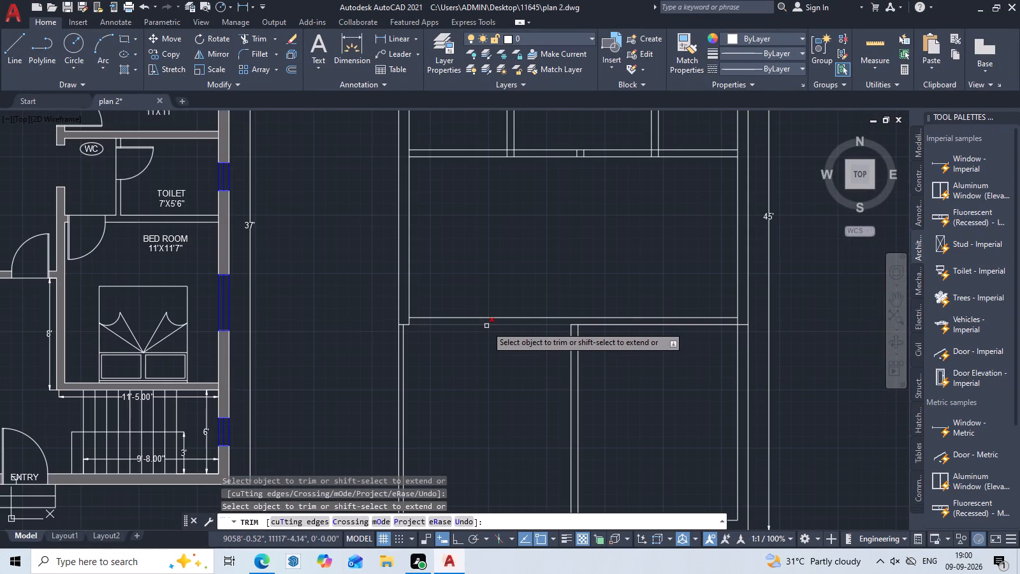
{"action": "left_click", "coordinate": [486, 326]}
{"action": "left_click", "coordinate": [494, 316]}
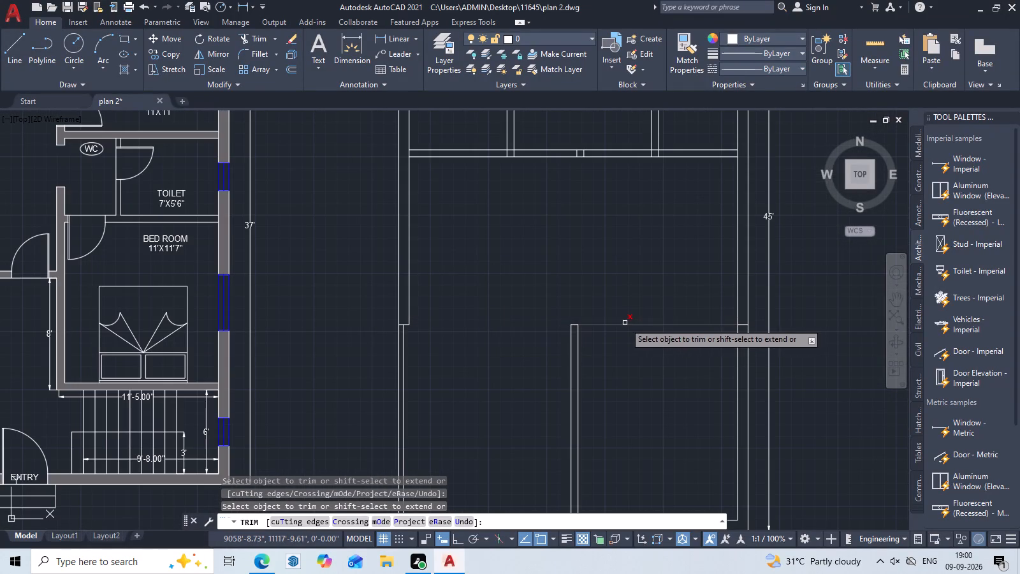
{"action": "left_click", "coordinate": [625, 323]}
{"action": "scroll", "coordinate": [771, 324], "scroll_direction": "up", "scroll_amount": 2}
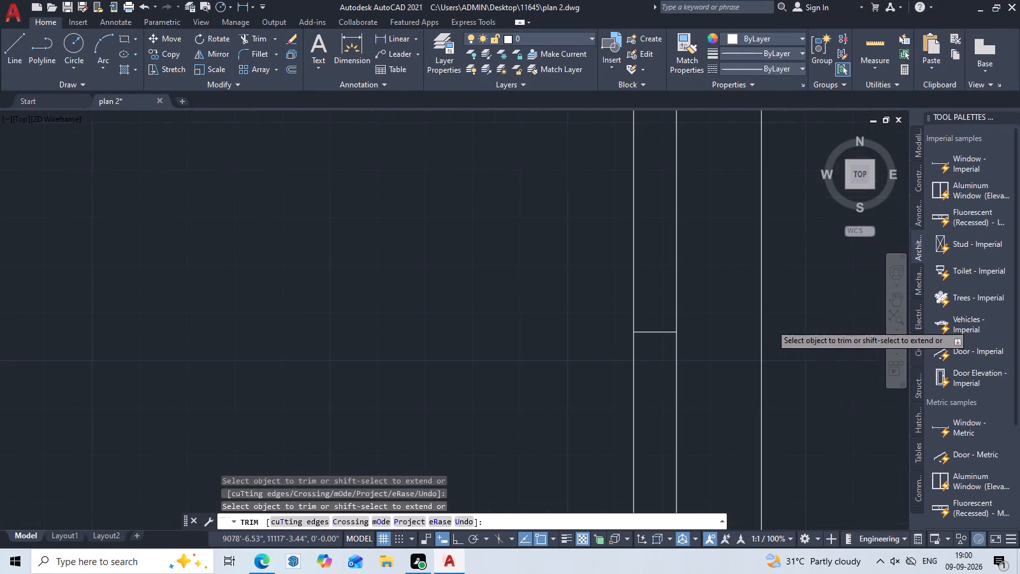
{"action": "scroll", "coordinate": [771, 324], "scroll_direction": "up", "scroll_amount": 1}
{"action": "left_click", "coordinate": [659, 330]}
{"action": "scroll", "coordinate": [659, 330], "scroll_direction": "down", "scroll_amount": 4}
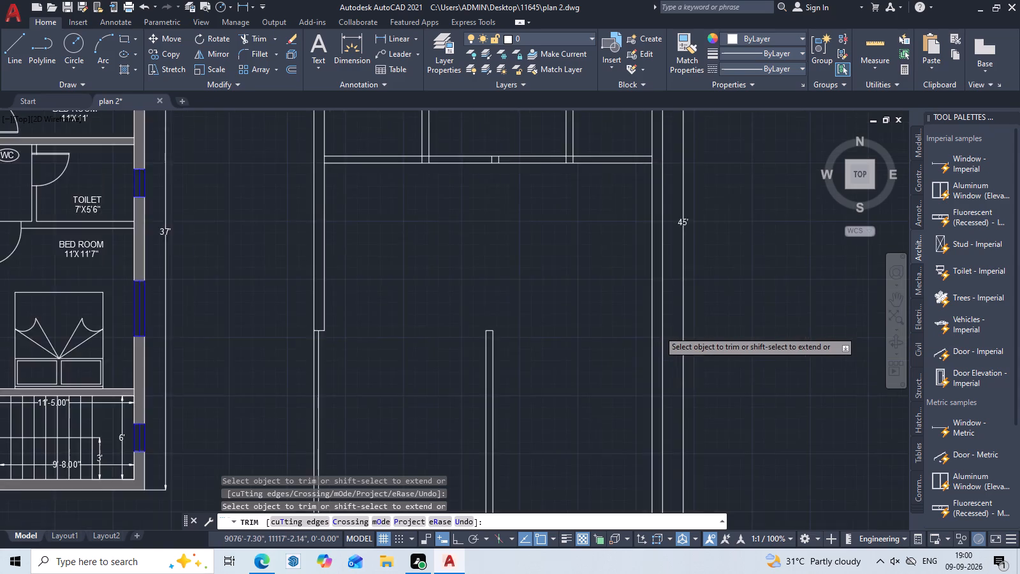
{"action": "scroll", "coordinate": [659, 330], "scroll_direction": "down", "scroll_amount": 1}
{"action": "middle_click_drag", "start_coordinate": [708, 345], "coordinate": [726, 409]}
{"action": "key", "text": "Escape"}
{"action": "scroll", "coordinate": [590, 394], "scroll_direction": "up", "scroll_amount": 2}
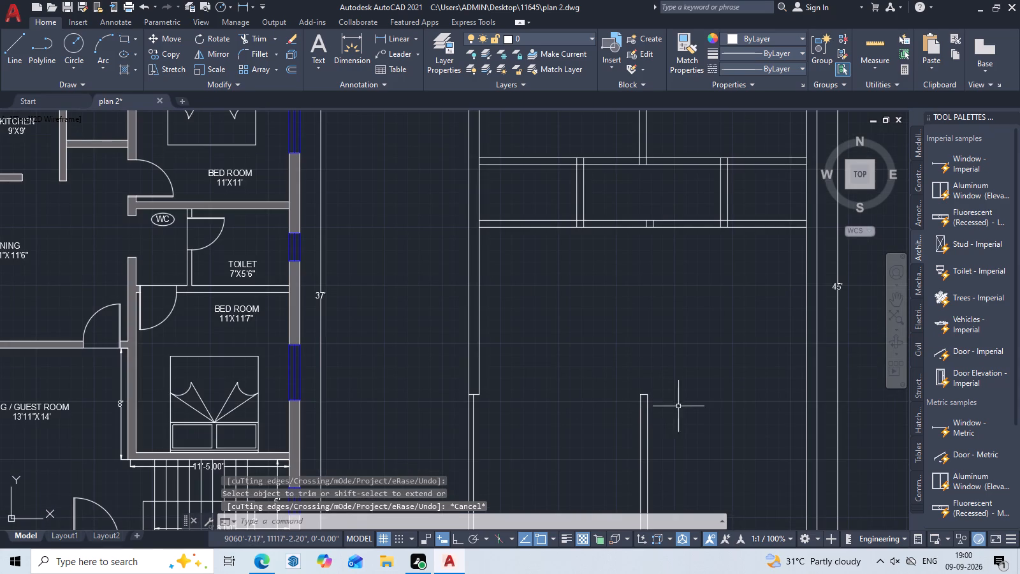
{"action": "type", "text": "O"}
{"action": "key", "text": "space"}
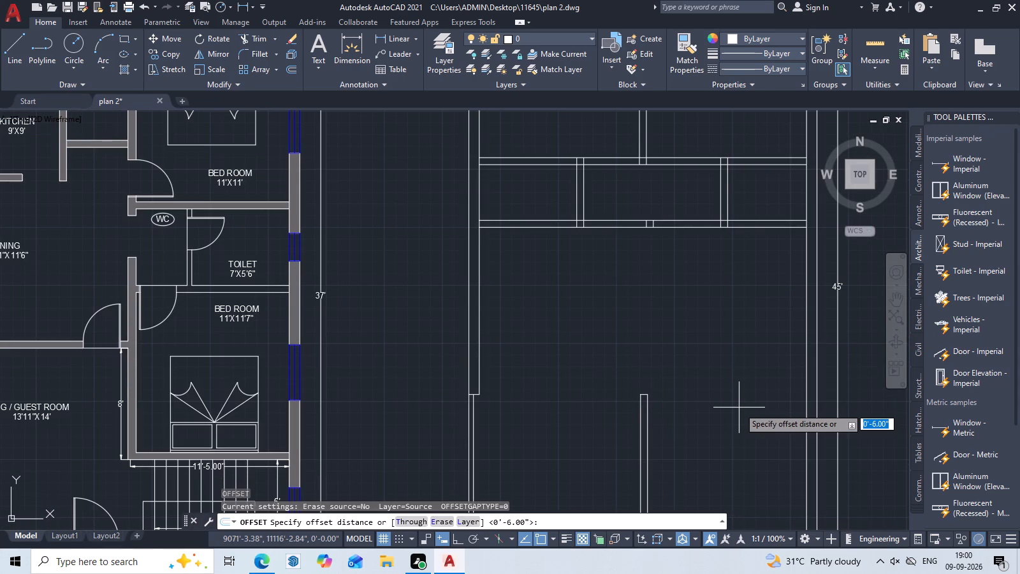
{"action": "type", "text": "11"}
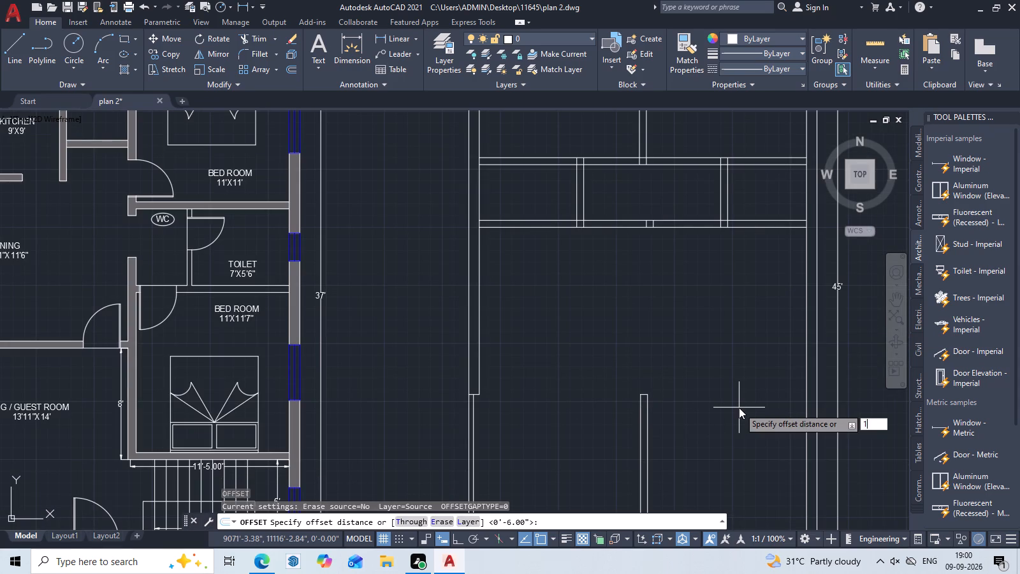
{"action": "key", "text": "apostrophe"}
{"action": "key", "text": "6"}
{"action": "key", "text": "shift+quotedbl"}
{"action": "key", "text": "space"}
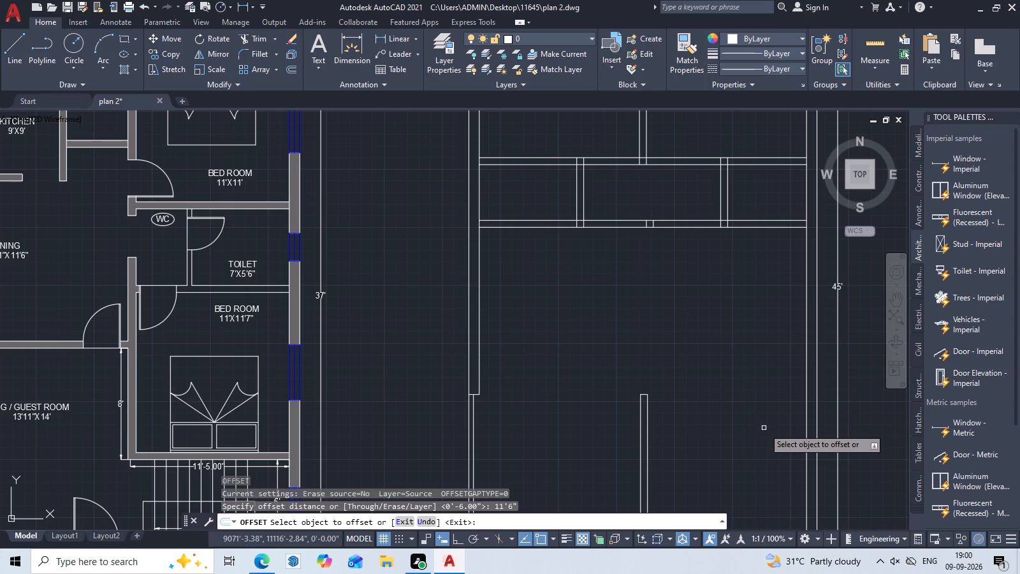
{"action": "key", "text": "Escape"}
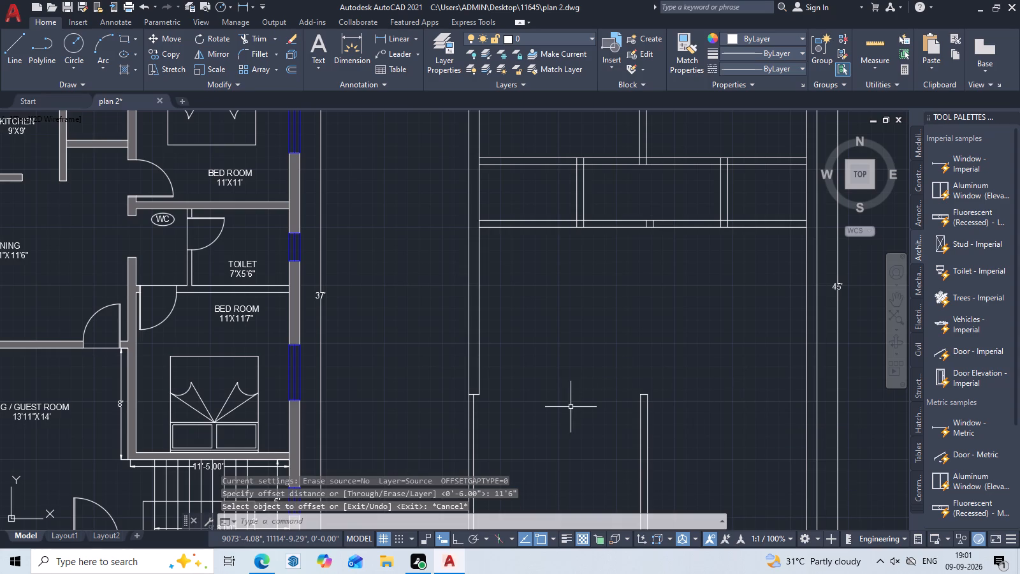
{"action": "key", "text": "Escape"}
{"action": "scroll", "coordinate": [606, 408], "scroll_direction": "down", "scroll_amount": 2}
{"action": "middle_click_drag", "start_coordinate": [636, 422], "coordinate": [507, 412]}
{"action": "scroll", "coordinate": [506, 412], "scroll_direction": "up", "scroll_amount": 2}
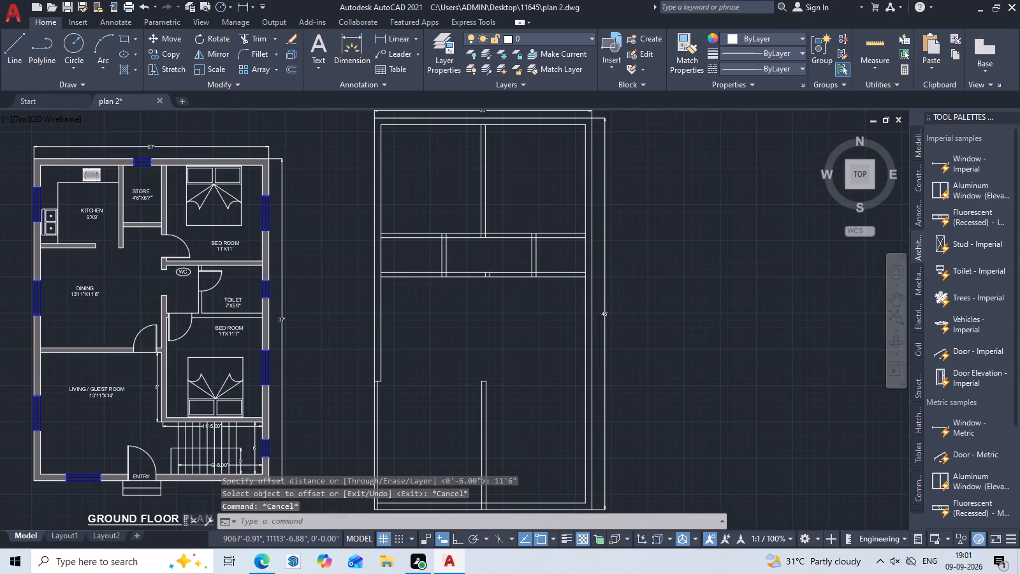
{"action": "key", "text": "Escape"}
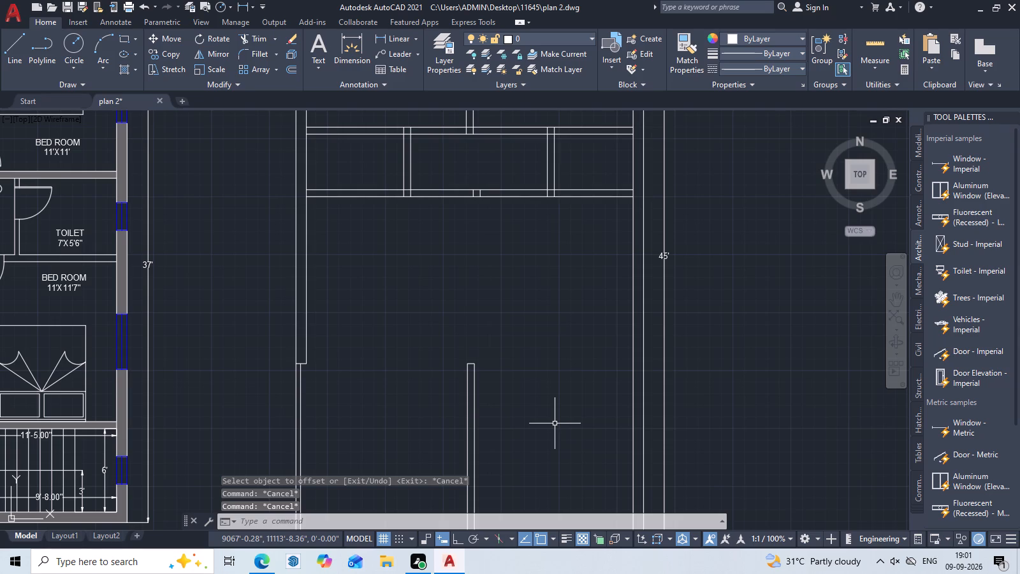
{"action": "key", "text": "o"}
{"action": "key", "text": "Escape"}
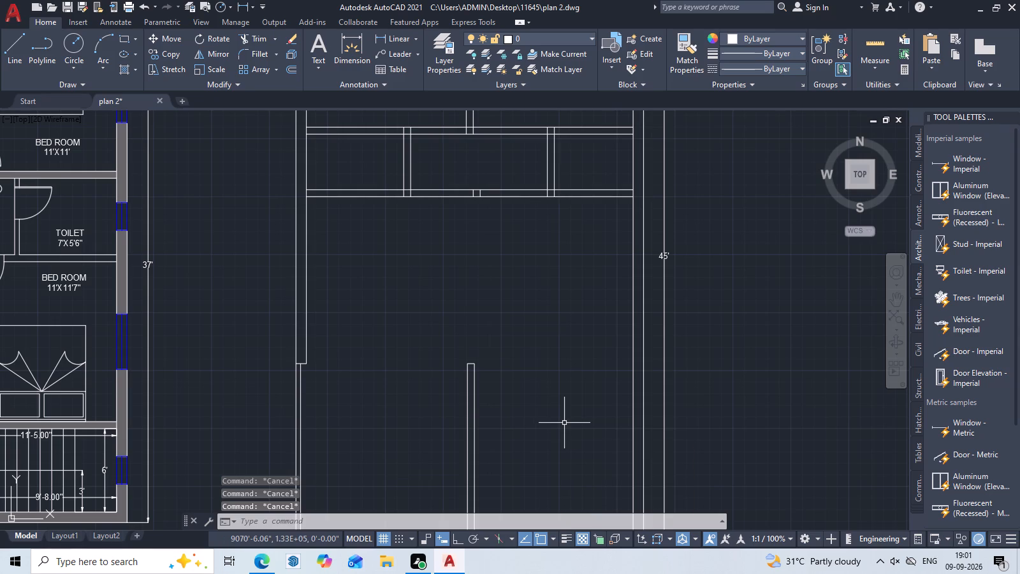
Offset the inner line of the right outer wall 11'6" into the building.
{"action": "type", "text": "O"}
{"action": "key", "text": "space"}
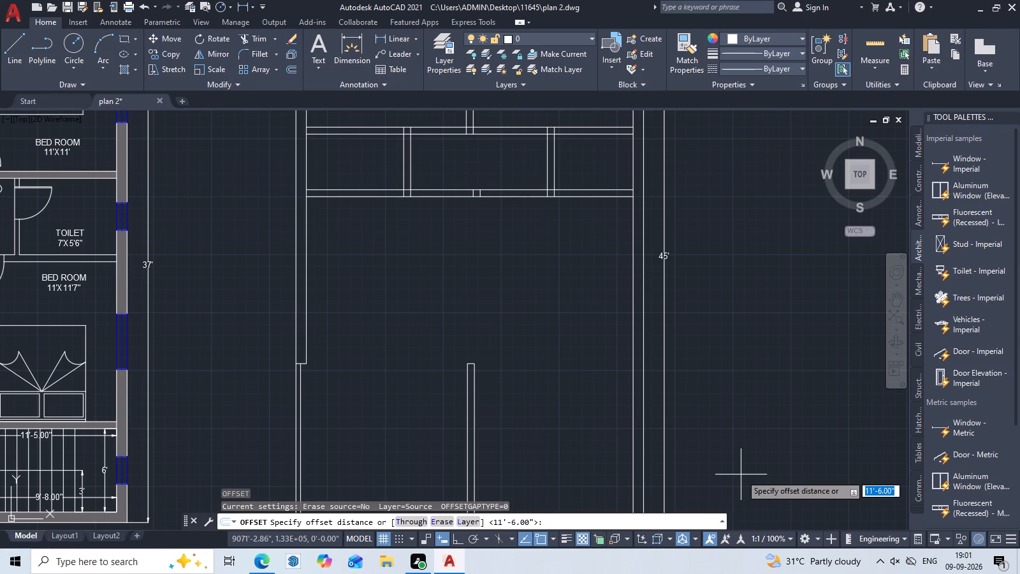
{"action": "type", "text": "11"}
{"action": "key", "text": "semicolon"}
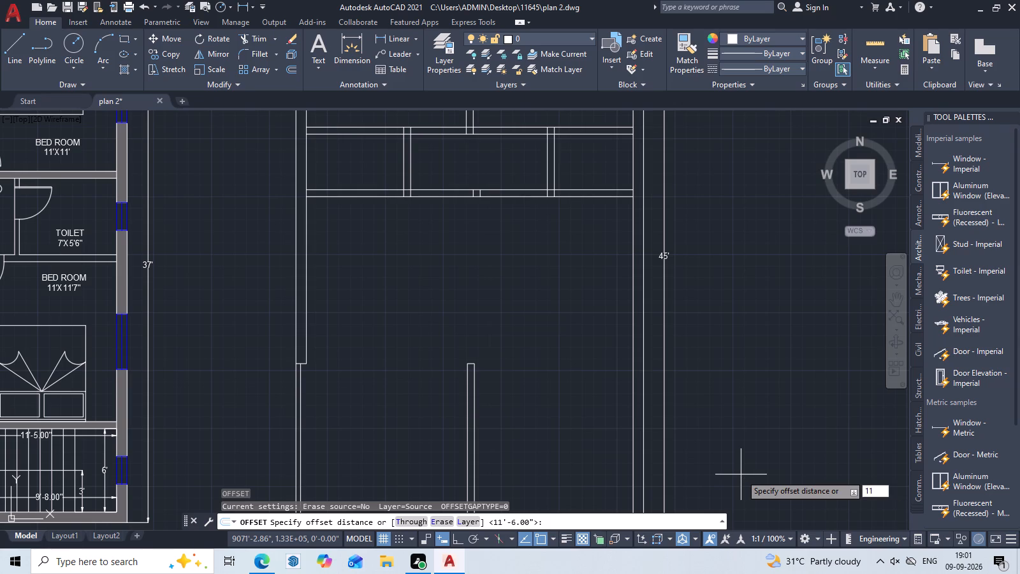
{"action": "key", "text": "6"}
{"action": "key", "text": "shift+quotedbl"}
{"action": "key", "text": "Left"}
{"action": "key", "text": "Left"}
{"action": "key", "text": "BackSpace"}
{"action": "key", "text": "apostrophe"}
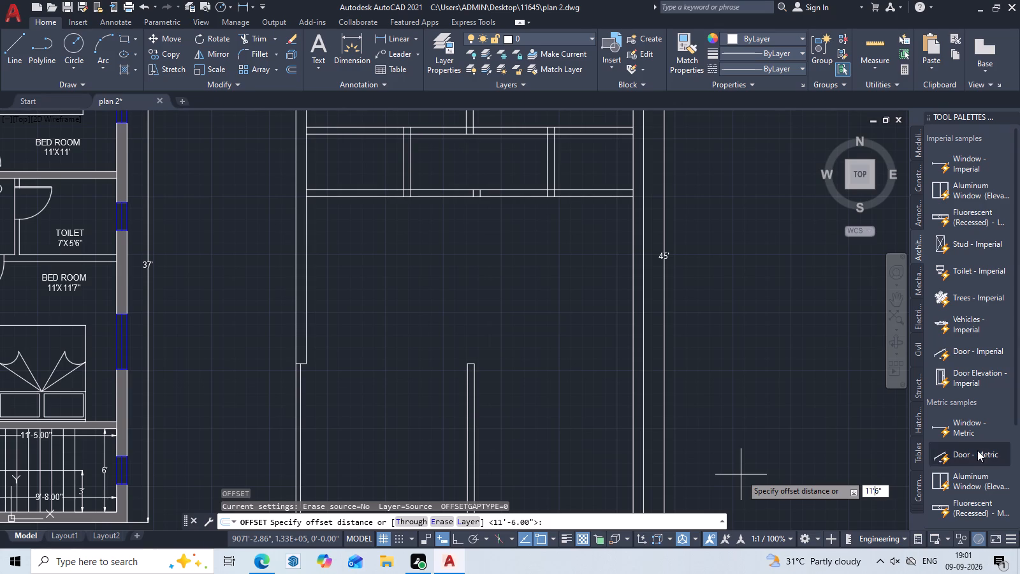
{"action": "key", "text": "space"}
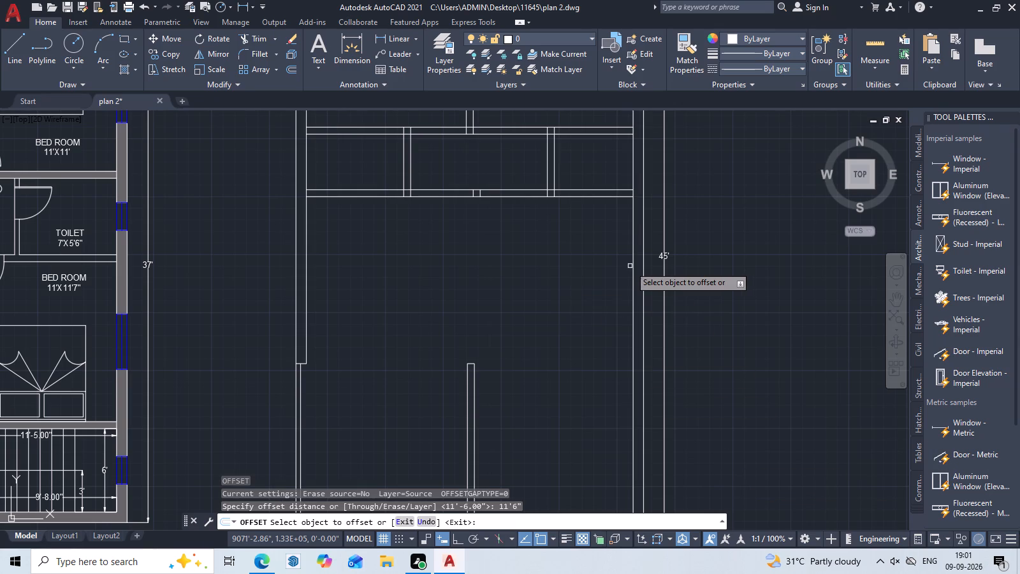
{"action": "double_click", "coordinate": [630, 266]}
{"action": "left_click", "coordinate": [632, 266]}
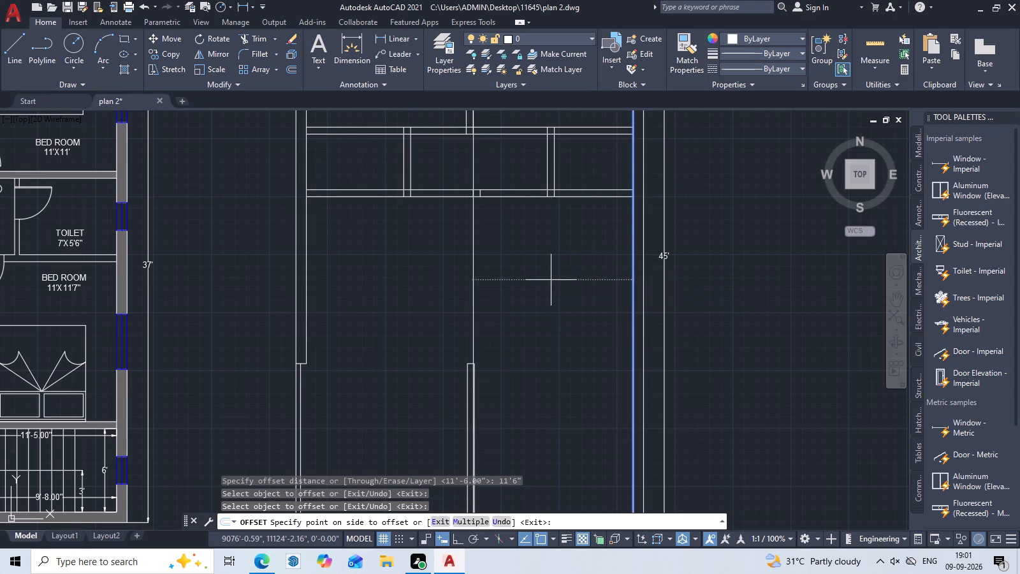
{"action": "left_click", "coordinate": [551, 280]}
{"action": "scroll", "coordinate": [506, 298], "scroll_direction": "down", "scroll_amount": 2}
{"action": "middle_click_drag", "start_coordinate": [509, 327], "coordinate": [592, 316]}
{"action": "scroll", "coordinate": [592, 316], "scroll_direction": "up", "scroll_amount": 2}
{"action": "middle_click_drag", "start_coordinate": [592, 316], "coordinate": [585, 317]}
{"action": "key", "text": "Escape"}
Offset the new vertical line 6" toward the left outer wall to form the partition's second face.
{"action": "scroll", "coordinate": [636, 315], "scroll_direction": "down", "scroll_amount": 2}
{"action": "middle_click_drag", "start_coordinate": [636, 315], "coordinate": [569, 336]}
{"action": "scroll", "coordinate": [550, 325], "scroll_direction": "up", "scroll_amount": 2}
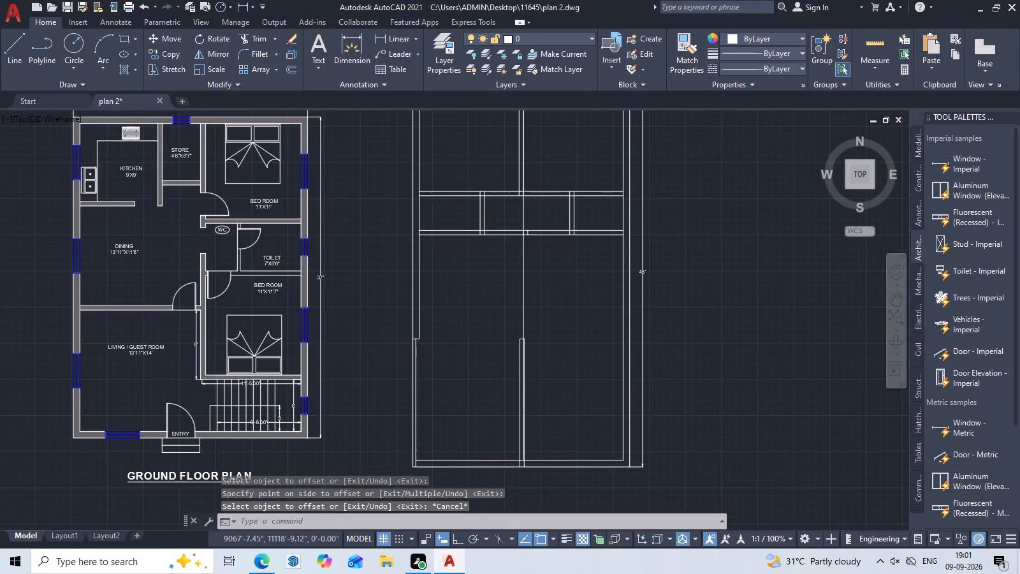
{"action": "middle_click_drag", "start_coordinate": [550, 325], "coordinate": [573, 322]}
{"action": "type", "text": "O"}
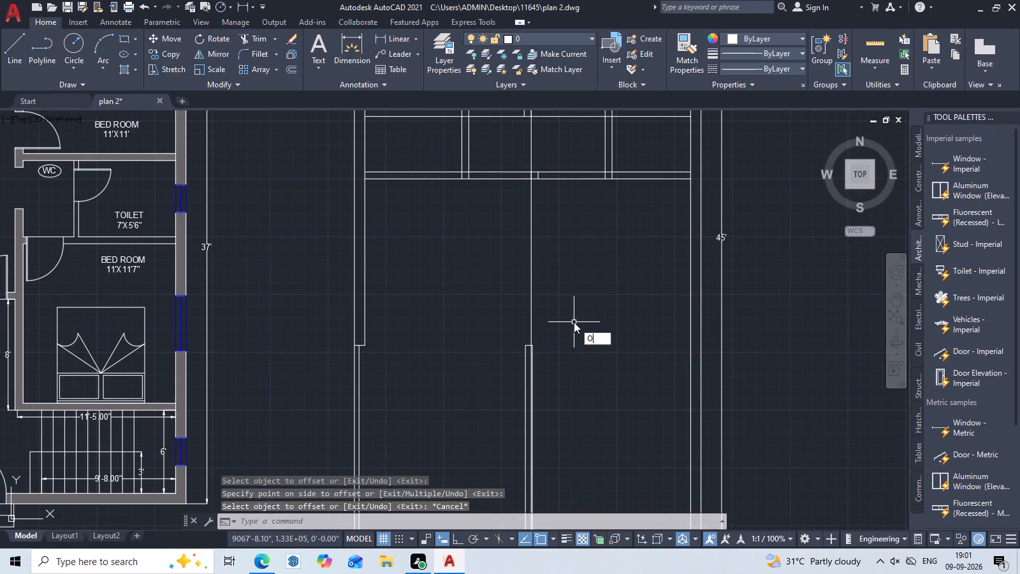
{"action": "key", "text": "space"}
{"action": "type", "text": "6"}
{"action": "key", "text": "space"}
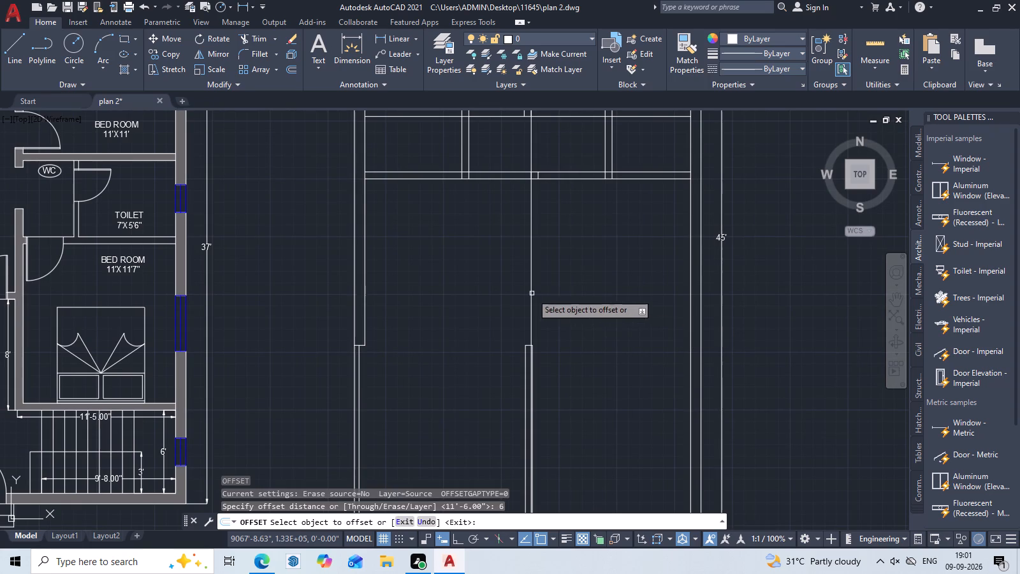
{"action": "double_click", "coordinate": [531, 265]}
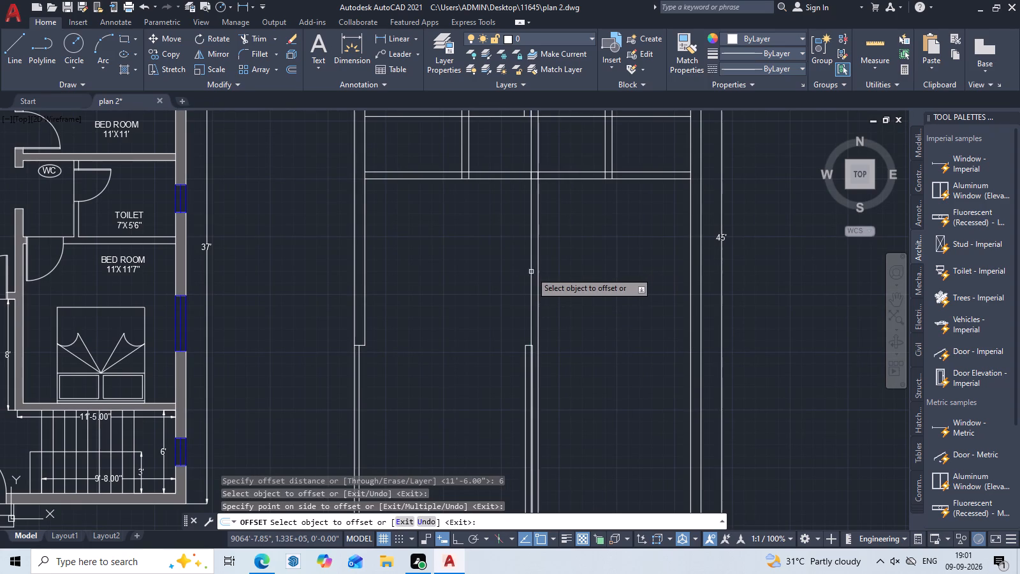
{"action": "key", "text": "ctrl+z"}
{"action": "double_click", "coordinate": [534, 260]}
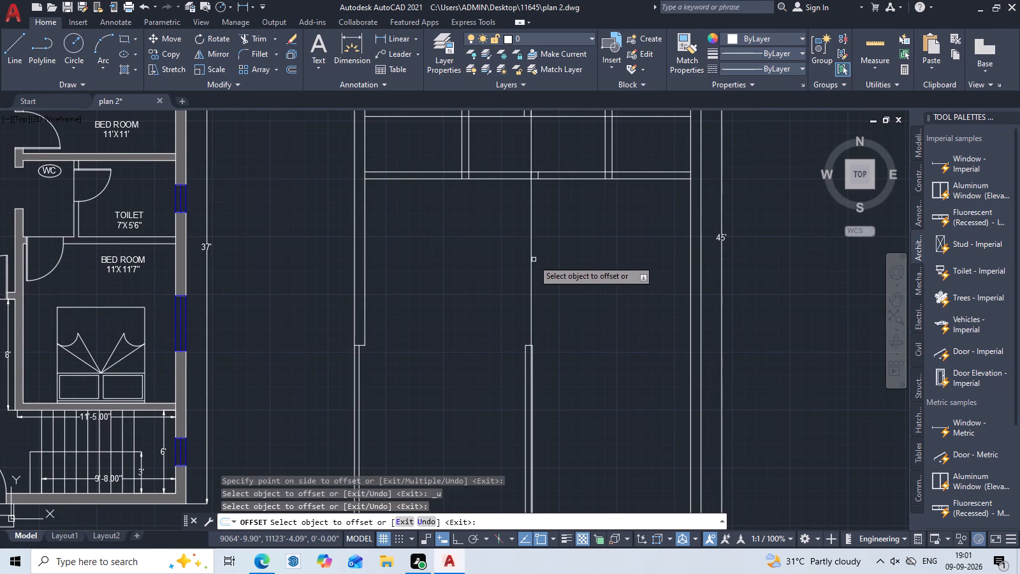
{"action": "double_click", "coordinate": [530, 260]}
{"action": "left_click", "coordinate": [523, 261]}
{"action": "key", "text": "Escape"}
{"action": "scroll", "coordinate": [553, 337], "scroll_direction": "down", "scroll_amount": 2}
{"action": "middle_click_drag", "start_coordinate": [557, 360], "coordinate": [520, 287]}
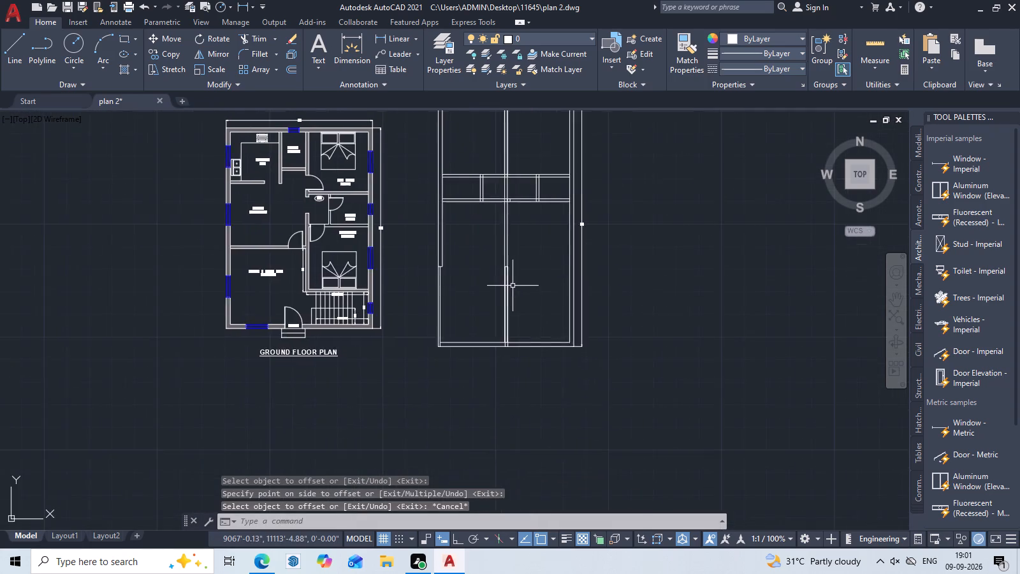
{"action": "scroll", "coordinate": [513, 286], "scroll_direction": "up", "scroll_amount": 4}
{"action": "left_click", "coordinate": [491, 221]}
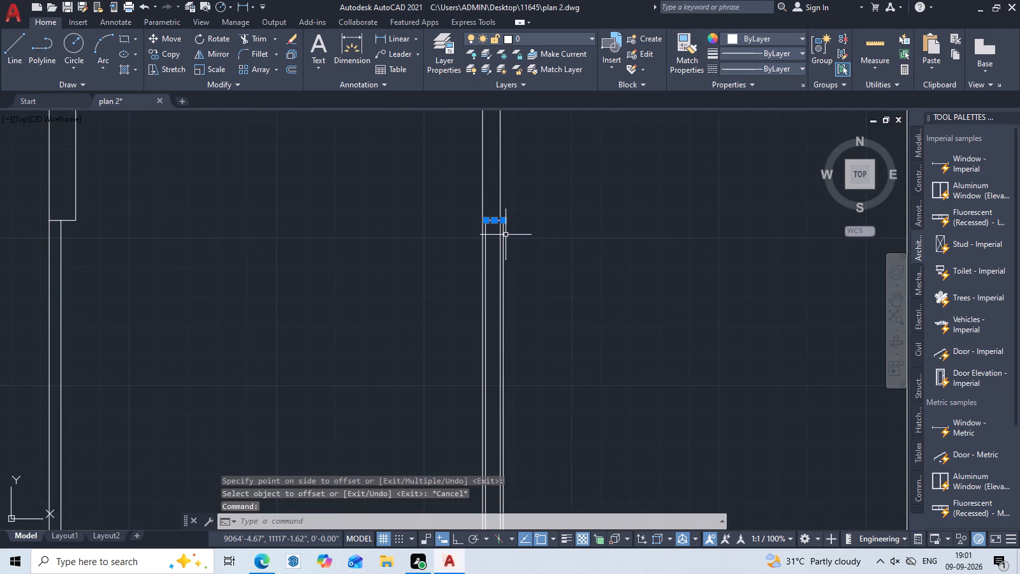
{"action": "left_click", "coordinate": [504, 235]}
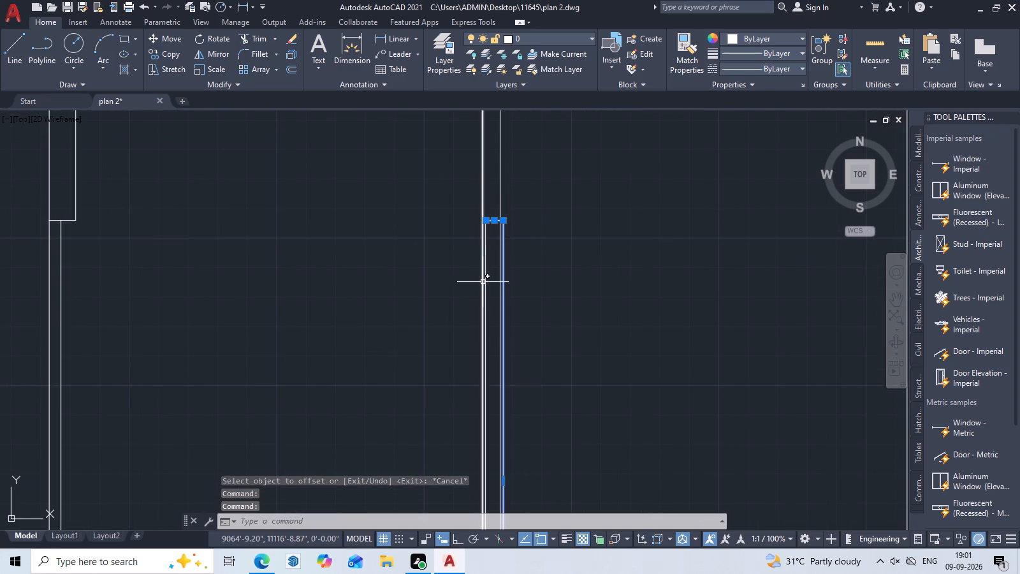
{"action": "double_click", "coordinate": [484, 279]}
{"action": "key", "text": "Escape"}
Examine how the new partition lines overlap the old lower central wall and meet the rooms above.
{"action": "scroll", "coordinate": [534, 294], "scroll_direction": "down", "scroll_amount": 2}
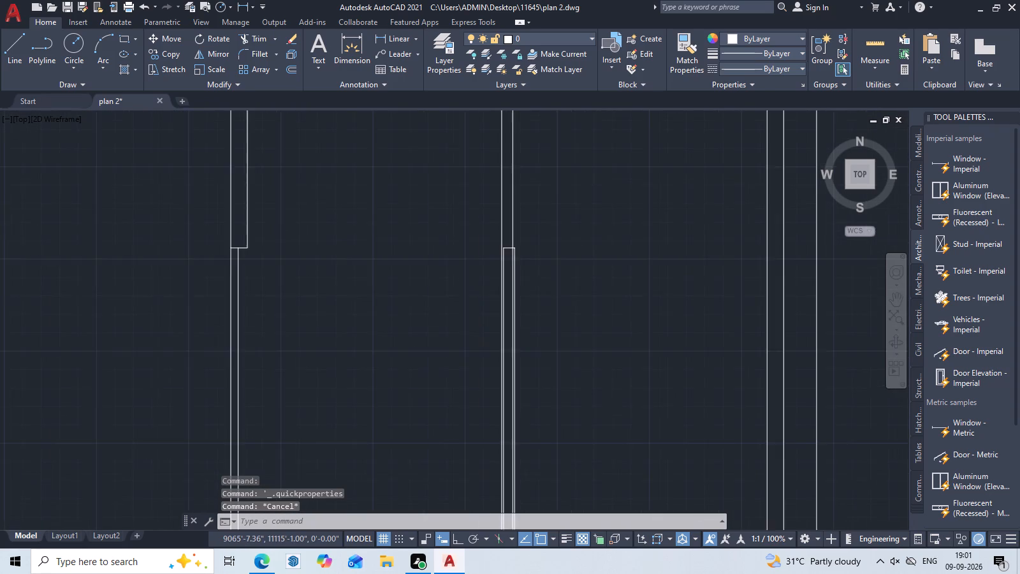
{"action": "scroll", "coordinate": [534, 294], "scroll_direction": "down", "scroll_amount": 2}
{"action": "middle_click_drag", "start_coordinate": [548, 307], "coordinate": [550, 331]}
{"action": "scroll", "coordinate": [518, 196], "scroll_direction": "up", "scroll_amount": 2}
{"action": "middle_click_drag", "start_coordinate": [613, 335], "coordinate": [597, 254]}
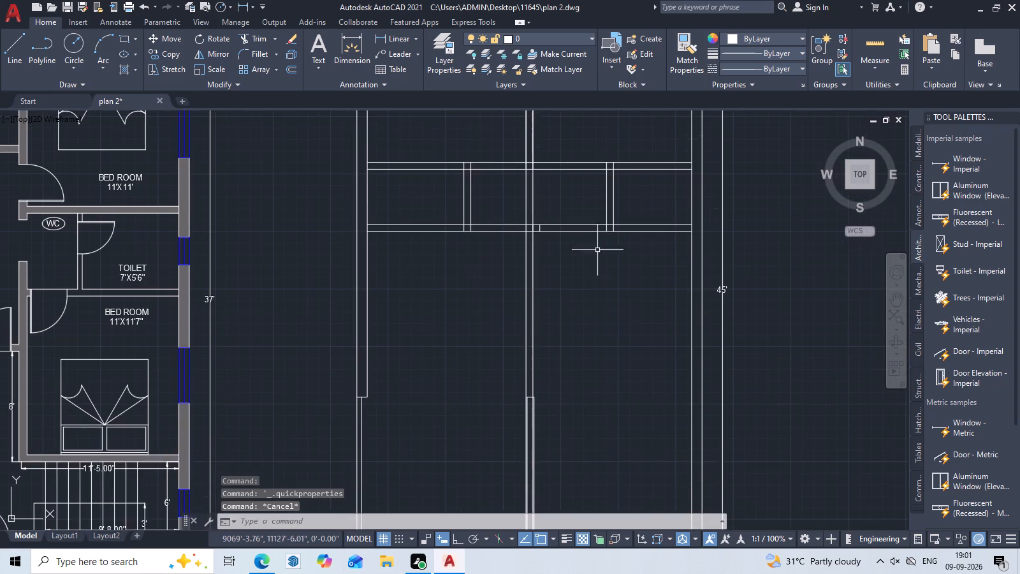
{"action": "scroll", "coordinate": [572, 345], "scroll_direction": "down", "scroll_amount": 1}
{"action": "middle_click_drag", "start_coordinate": [569, 346], "coordinate": [550, 268]}
{"action": "scroll", "coordinate": [537, 341], "scroll_direction": "up", "scroll_amount": 2}
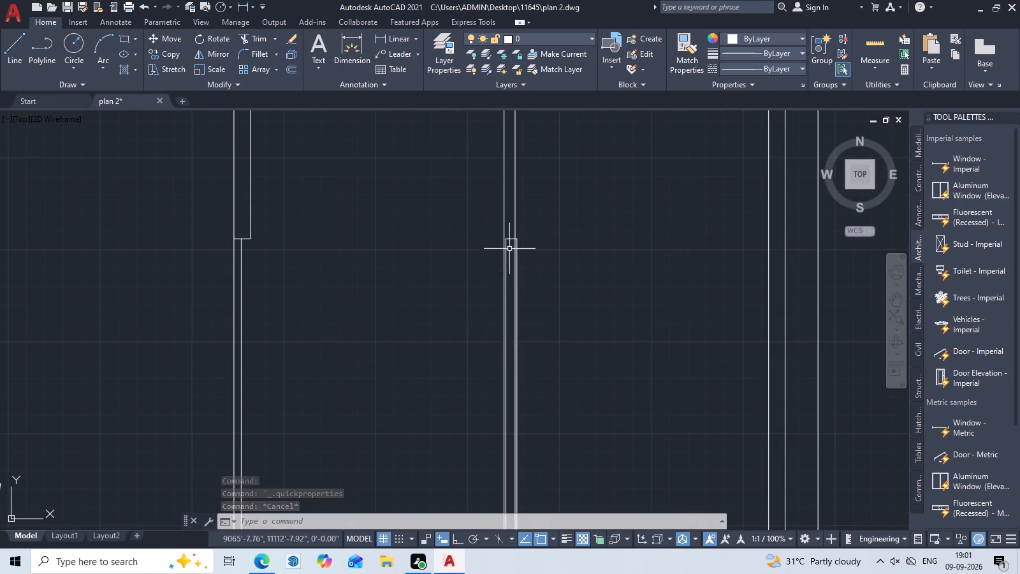
{"action": "scroll", "coordinate": [507, 240], "scroll_direction": "up", "scroll_amount": 2}
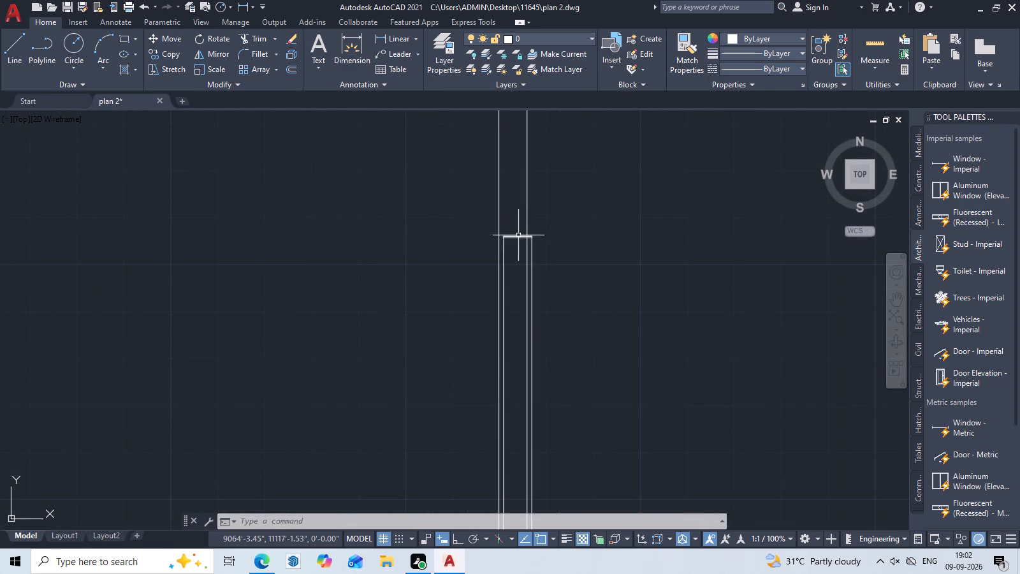
Delete the three lines of the old lower central wall that overlap the new central partition.
{"action": "scroll", "coordinate": [526, 238], "scroll_direction": "down", "scroll_amount": 4}
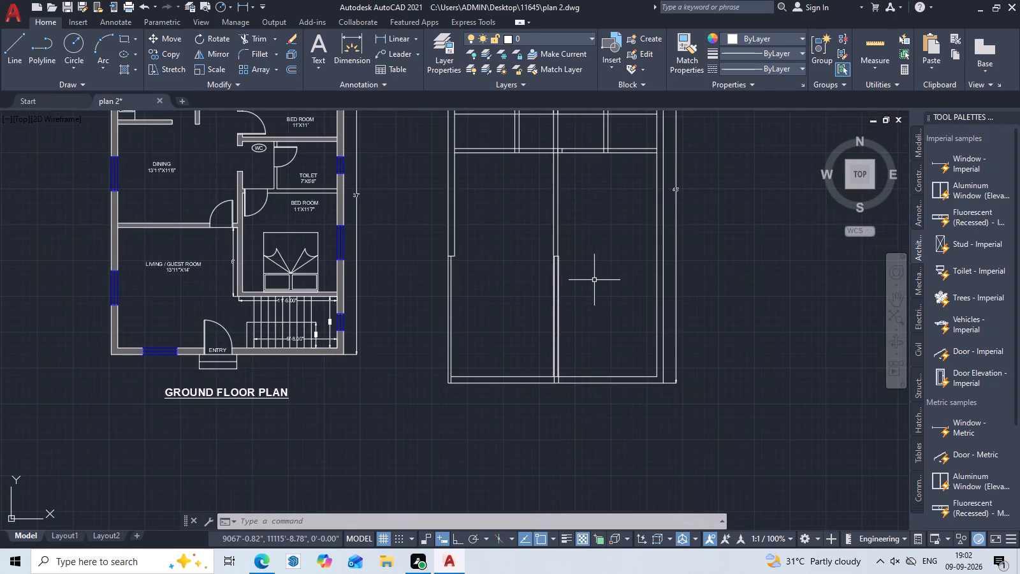
{"action": "middle_click_drag", "start_coordinate": [589, 290], "coordinate": [536, 353]}
{"action": "scroll", "coordinate": [511, 320], "scroll_direction": "up", "scroll_amount": 2}
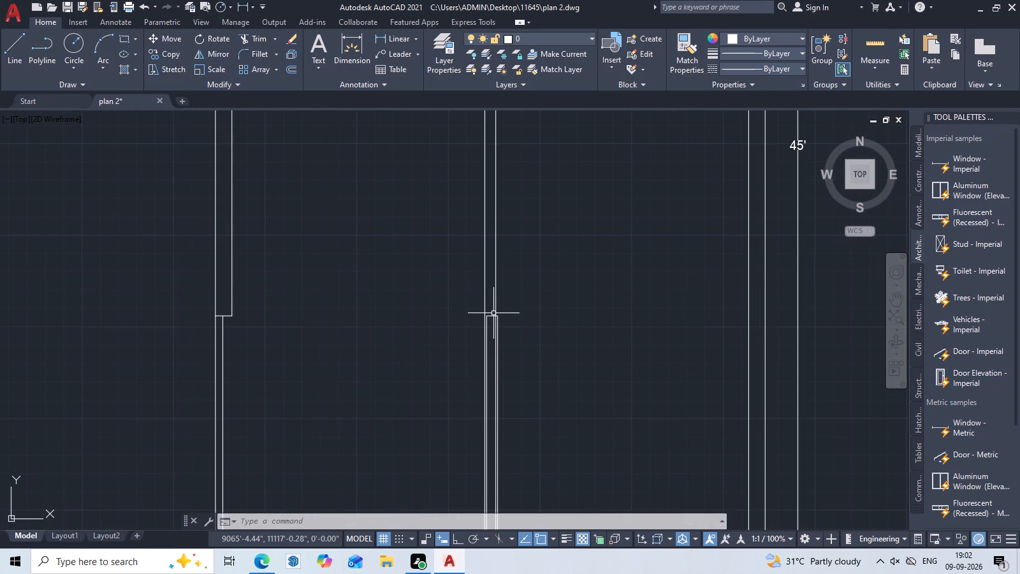
{"action": "left_click", "coordinate": [493, 315]}
{"action": "scroll", "coordinate": [501, 333], "scroll_direction": "up", "scroll_amount": 3}
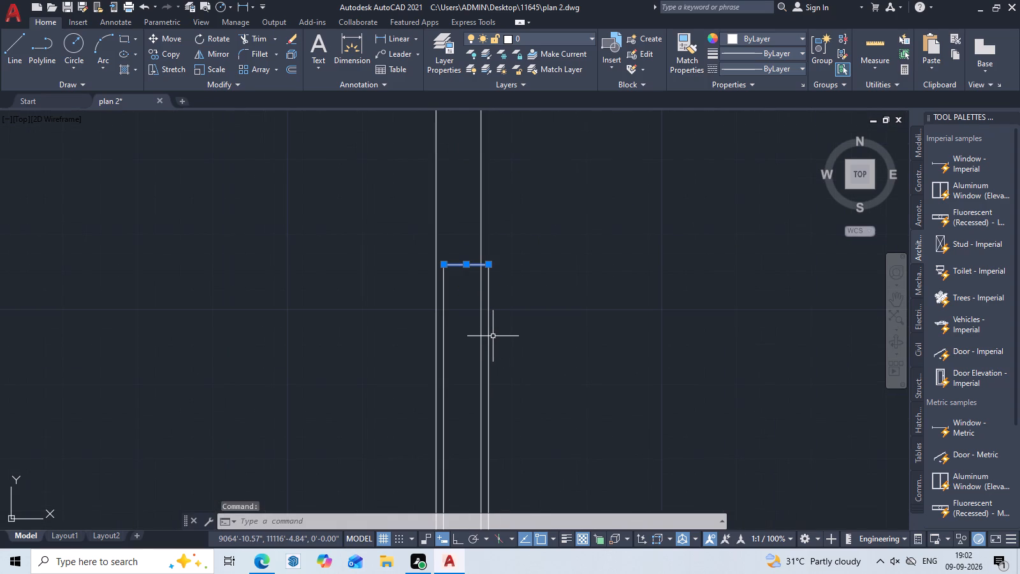
{"action": "left_click", "coordinate": [488, 344]}
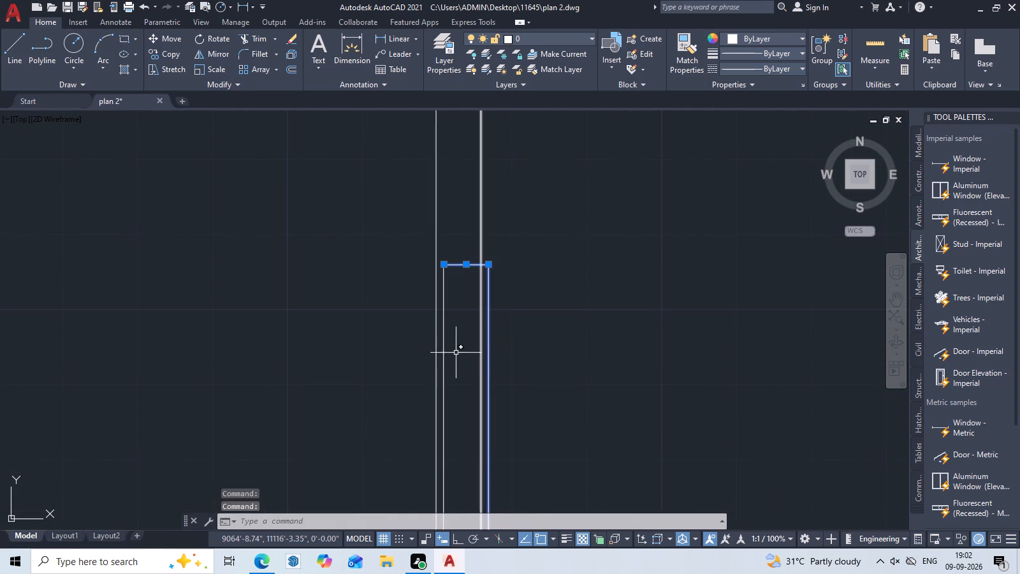
{"action": "left_click", "coordinate": [442, 362]}
{"action": "key", "text": "Delete"}
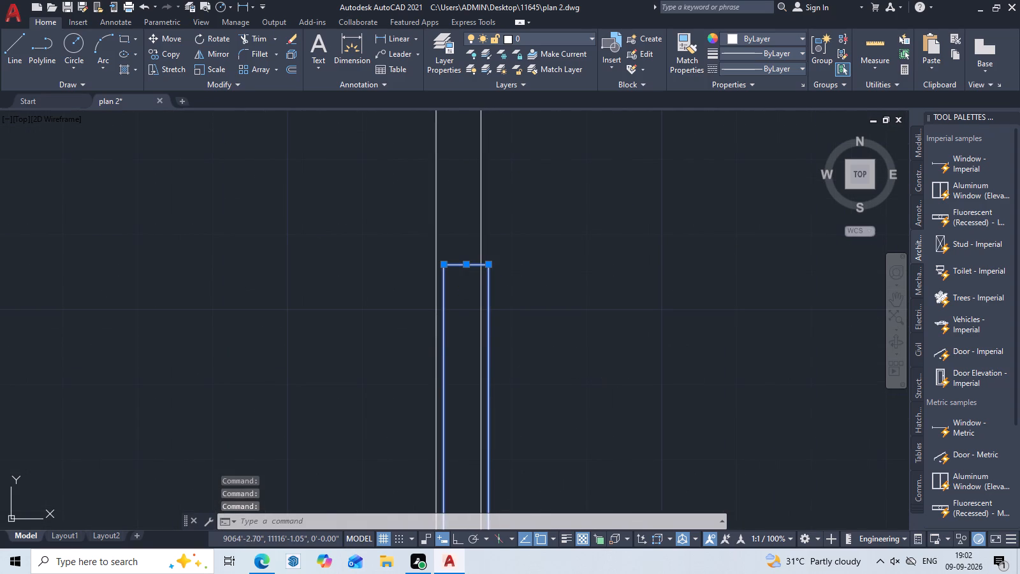
Offset the lower line of the cross wall below the small rooms 7'8" downward.
{"action": "scroll", "coordinate": [599, 374], "scroll_direction": "down", "scroll_amount": 6}
{"action": "middle_click_drag", "start_coordinate": [598, 368], "coordinate": [493, 373]}
{"action": "middle_click_drag", "start_coordinate": [494, 340], "coordinate": [499, 388]}
{"action": "scroll", "coordinate": [502, 386], "scroll_direction": "up", "scroll_amount": 2}
{"action": "middle_click_drag", "start_coordinate": [510, 392], "coordinate": [516, 360]}
{"action": "key", "text": "Escape"}
{"action": "type", "text": "O"}
{"action": "key", "text": "space"}
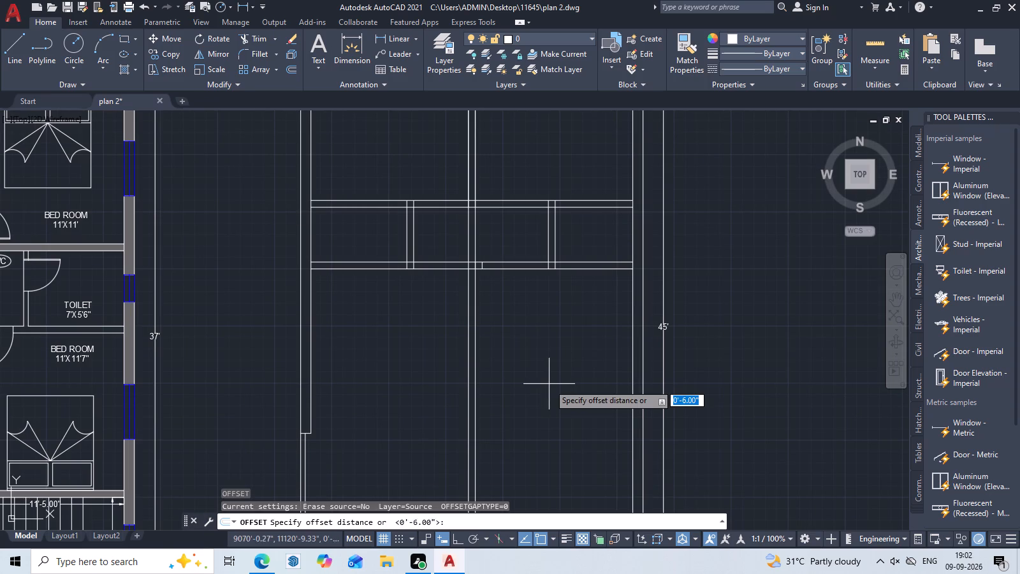
{"action": "key", "text": "7"}
{"action": "key", "text": "apostrophe"}
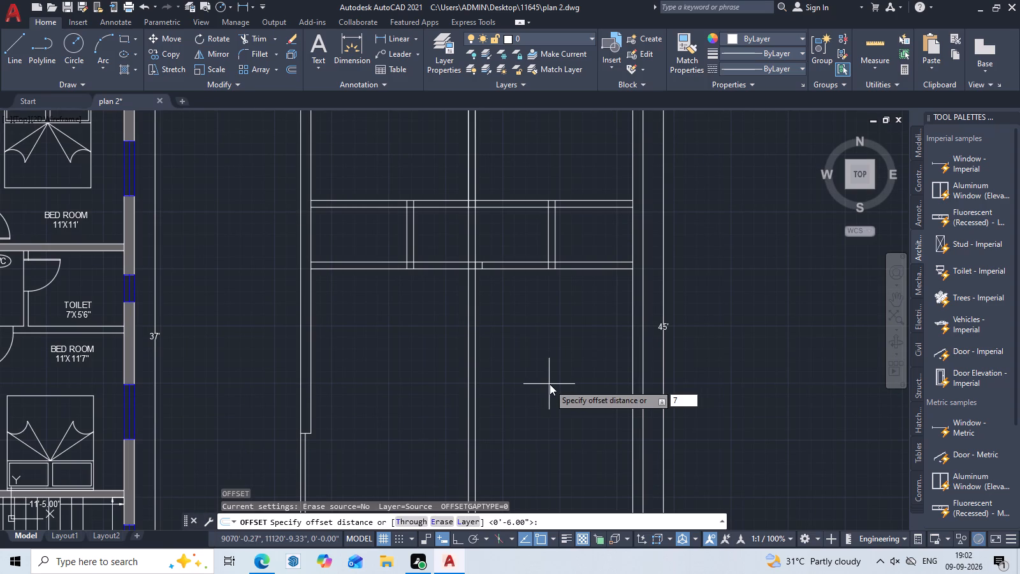
{"action": "key", "text": "8"}
{"action": "key", "text": "shift+quotedbl"}
{"action": "key", "text": "space"}
{"action": "left_click", "coordinate": [541, 269]}
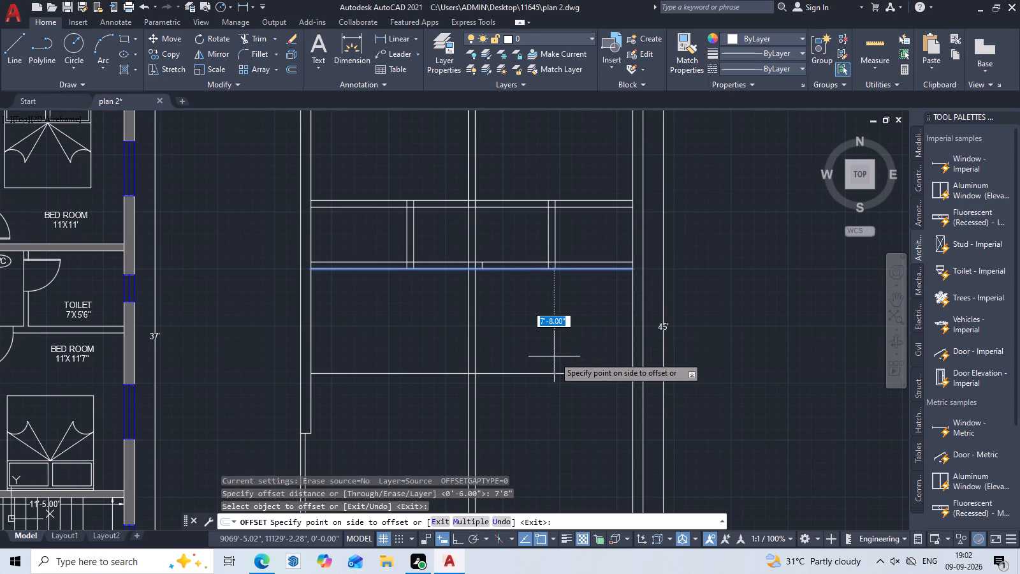
{"action": "double_click", "coordinate": [554, 357]}
{"action": "key", "text": "Escape"}
Offset the new horizontal line 6" downward to form the cross wall's second face.
{"action": "key", "text": "space"}
{"action": "key", "text": "6"}
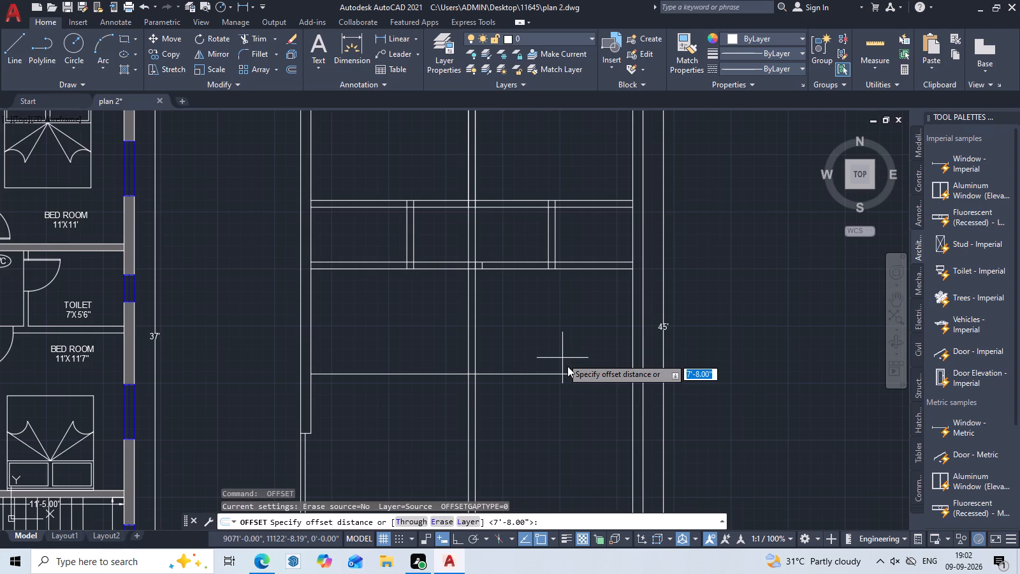
{"action": "key", "text": "space"}
{"action": "left_click", "coordinate": [554, 373]}
{"action": "left_click", "coordinate": [554, 385]}
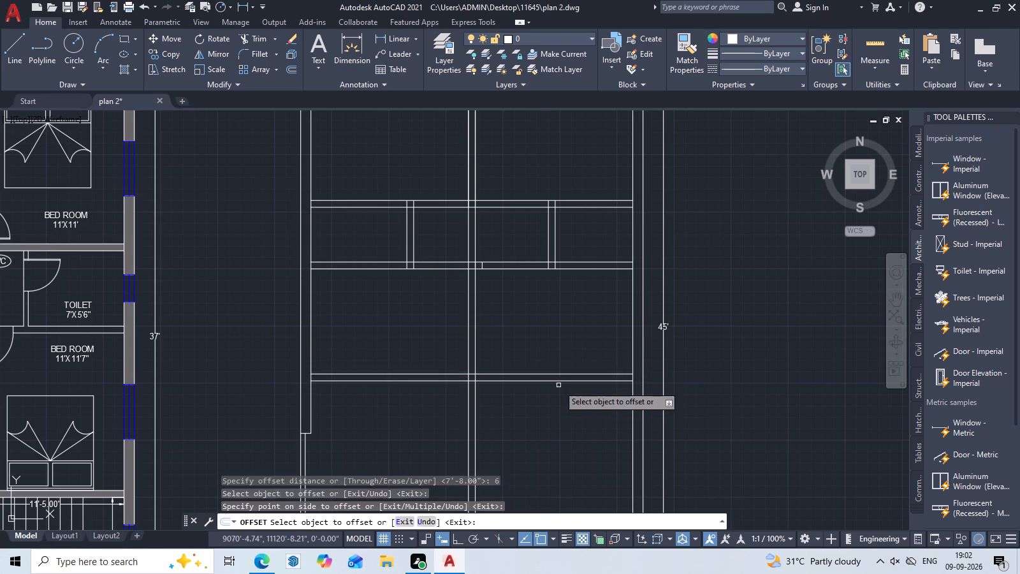
{"action": "key", "text": "Escape"}
Trim away both new cross-wall lines between the left outer wall and the central partition.
{"action": "scroll", "coordinate": [567, 394], "scroll_direction": "down", "scroll_amount": 2}
{"action": "middle_click_drag", "start_coordinate": [566, 402], "coordinate": [585, 381]}
{"action": "middle_click_drag", "start_coordinate": [576, 385], "coordinate": [538, 385]}
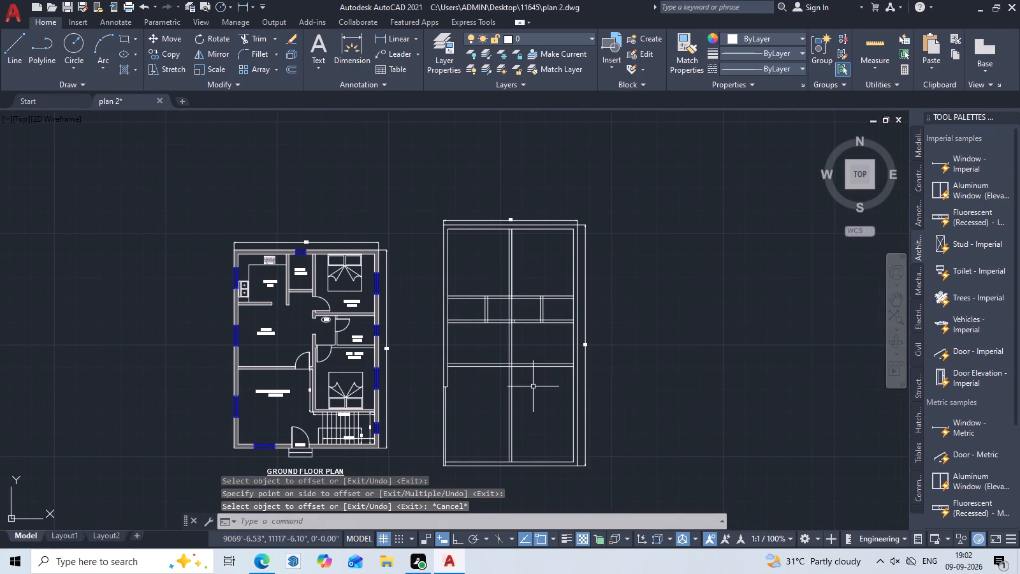
{"action": "type", "text": "TR"}
{"action": "key", "text": "space"}
{"action": "left_click", "coordinate": [499, 365]}
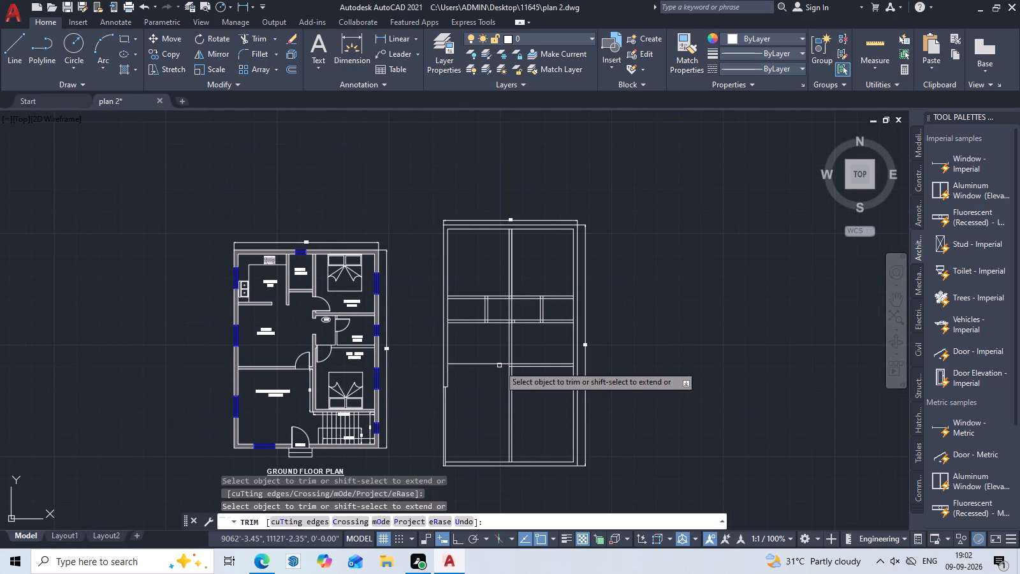
{"action": "double_click", "coordinate": [501, 363]}
{"action": "middle_click_drag", "start_coordinate": [554, 383], "coordinate": [597, 383]}
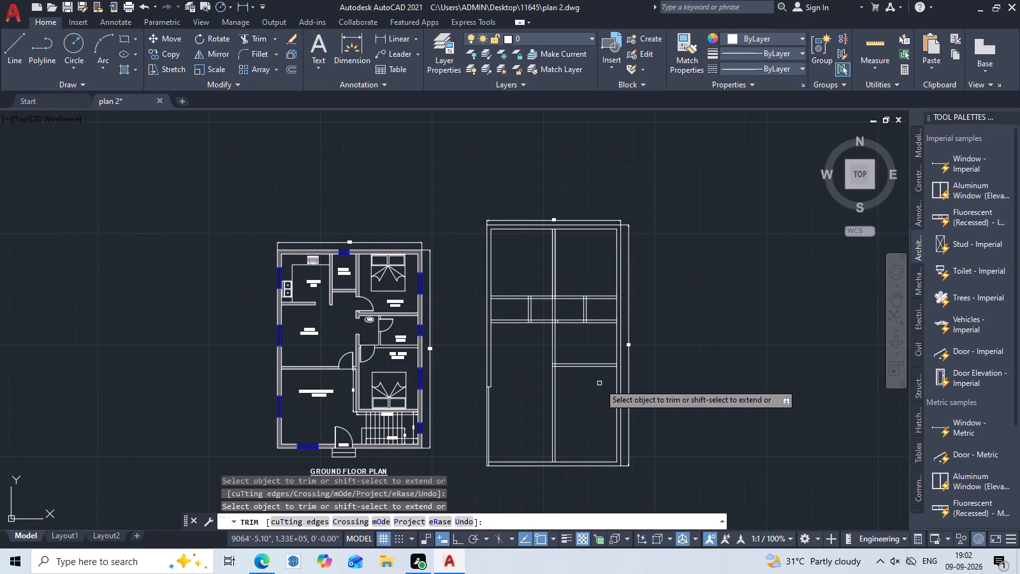
{"action": "middle_click_drag", "start_coordinate": [599, 383], "coordinate": [594, 358]}
{"action": "scroll", "coordinate": [593, 354], "scroll_direction": "down", "scroll_amount": 1}
{"action": "middle_click_drag", "start_coordinate": [593, 365], "coordinate": [578, 338]}
{"action": "middle_click_drag", "start_coordinate": [567, 343], "coordinate": [550, 345]}
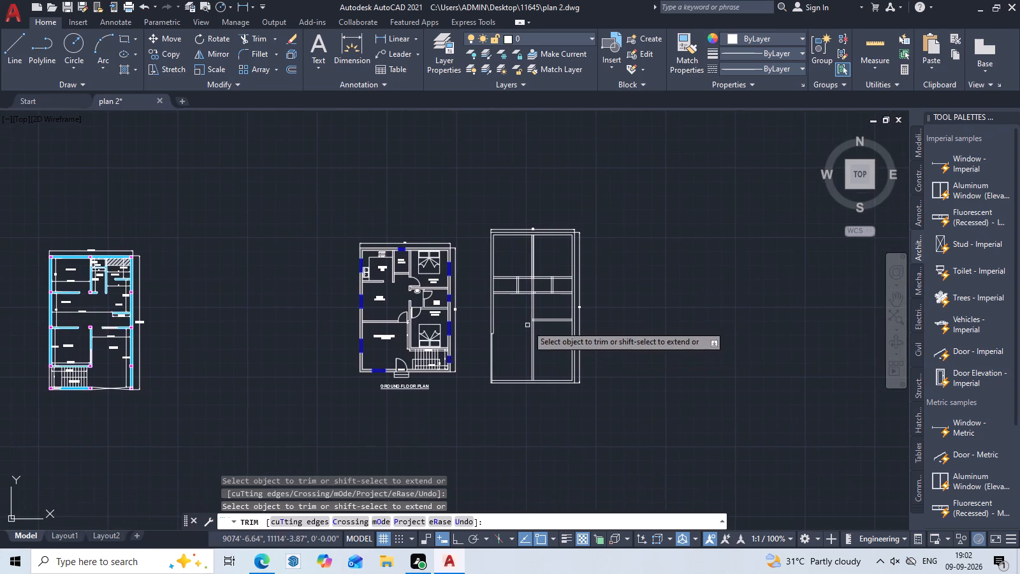
{"action": "scroll", "coordinate": [526, 322], "scroll_direction": "up", "scroll_amount": 2}
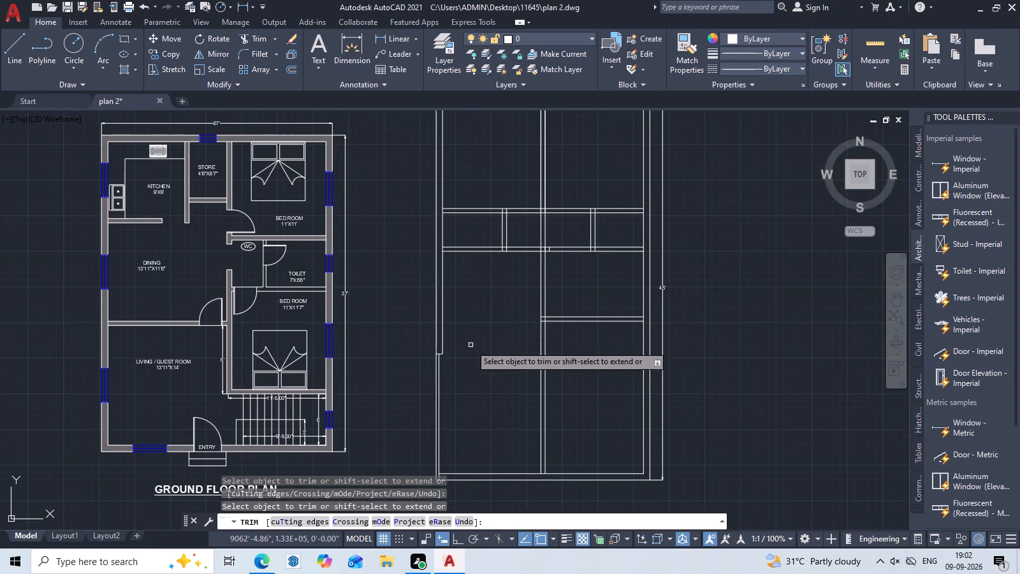
{"action": "scroll", "coordinate": [462, 354], "scroll_direction": "up", "scroll_amount": 1}
{"action": "middle_click_drag", "start_coordinate": [463, 354], "coordinate": [446, 353]}
{"action": "key", "text": "Escape"}
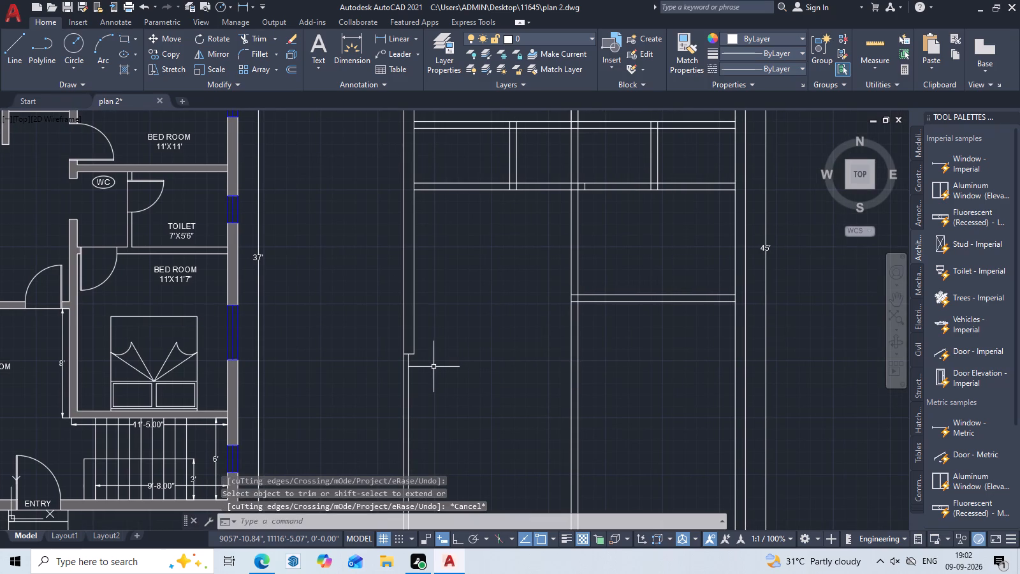
{"action": "key", "text": "Escape"}
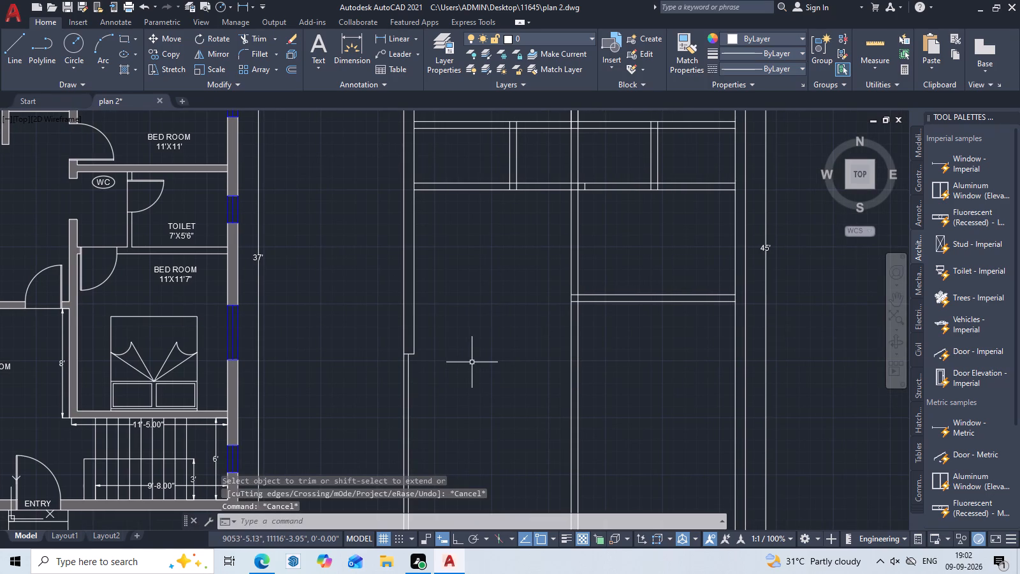
Extend the short horizontal line at the left outer wall's thickness change to the central partition.
{"action": "type", "text": "EX"}
{"action": "key", "text": "space"}
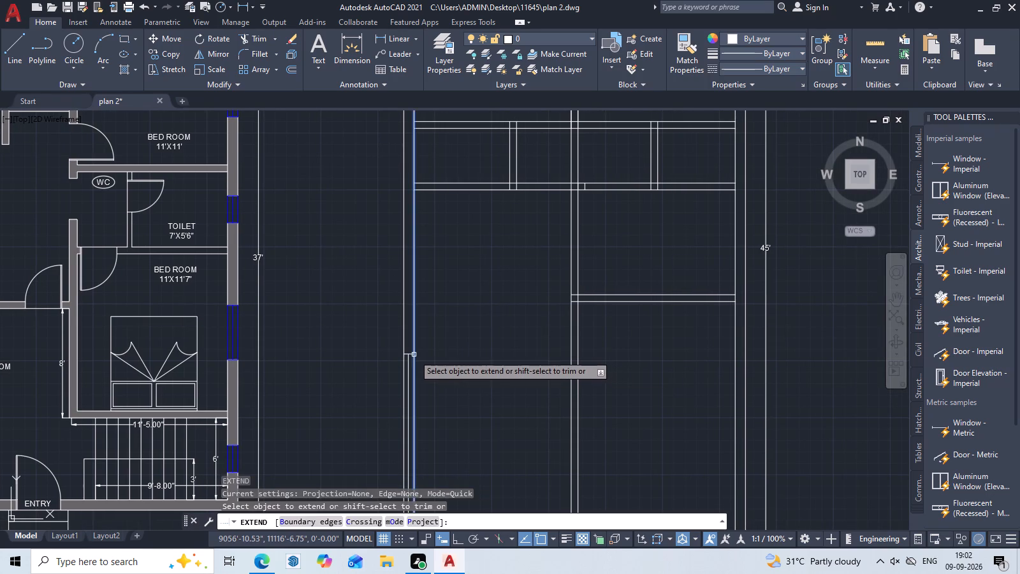
{"action": "scroll", "coordinate": [410, 354], "scroll_direction": "up", "scroll_amount": 2}
{"action": "left_click", "coordinate": [410, 354]}
{"action": "key", "text": "Escape"}
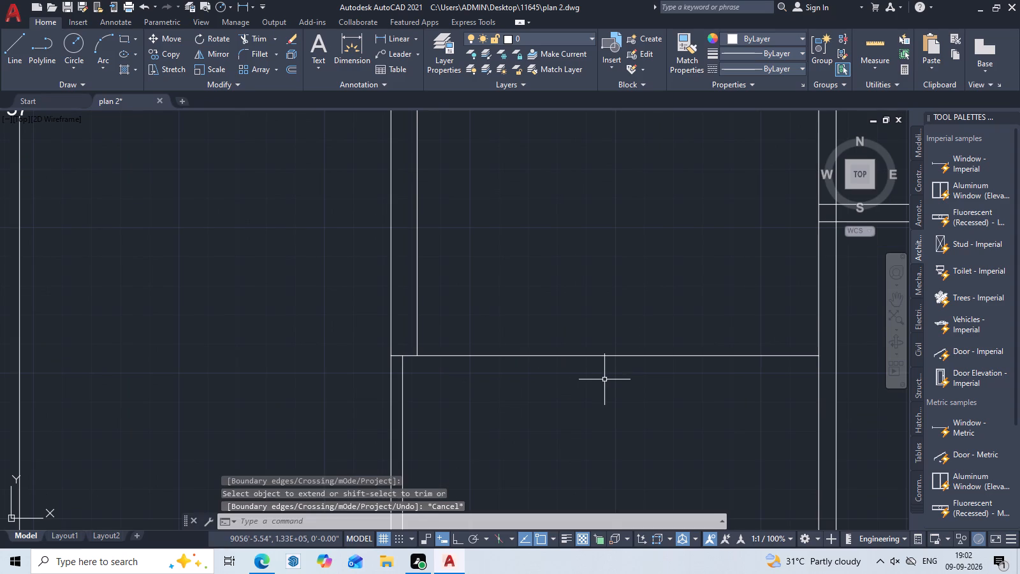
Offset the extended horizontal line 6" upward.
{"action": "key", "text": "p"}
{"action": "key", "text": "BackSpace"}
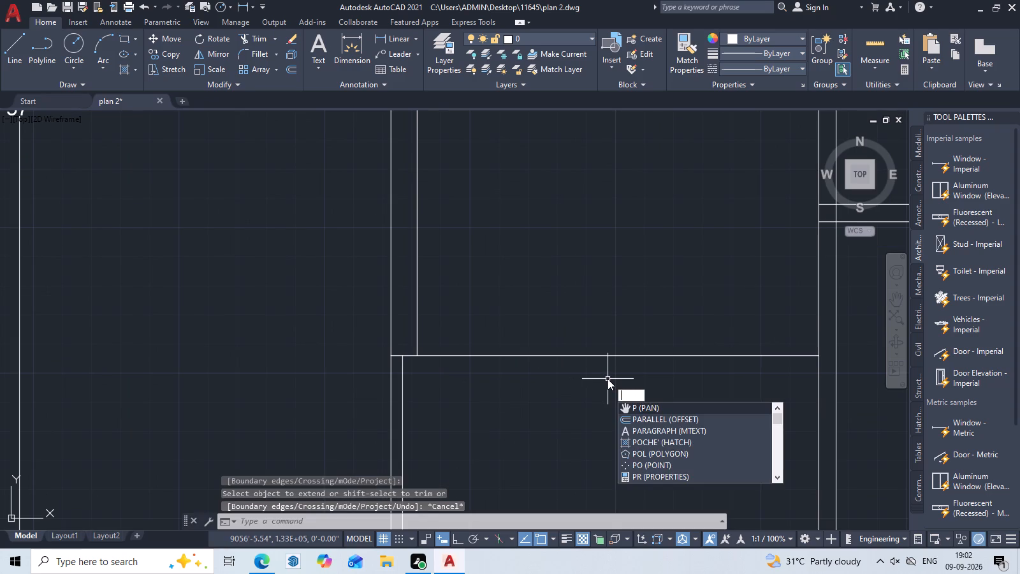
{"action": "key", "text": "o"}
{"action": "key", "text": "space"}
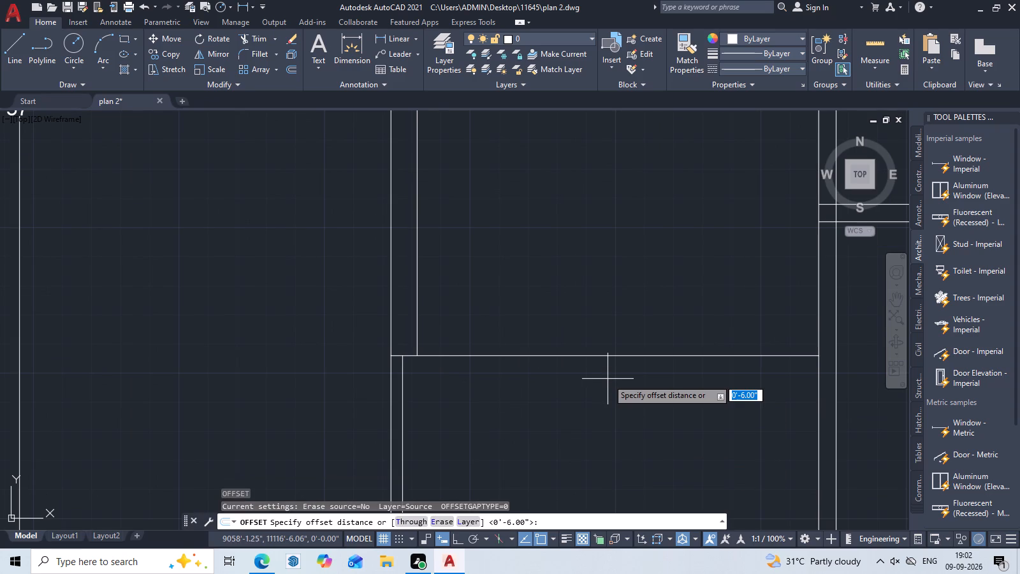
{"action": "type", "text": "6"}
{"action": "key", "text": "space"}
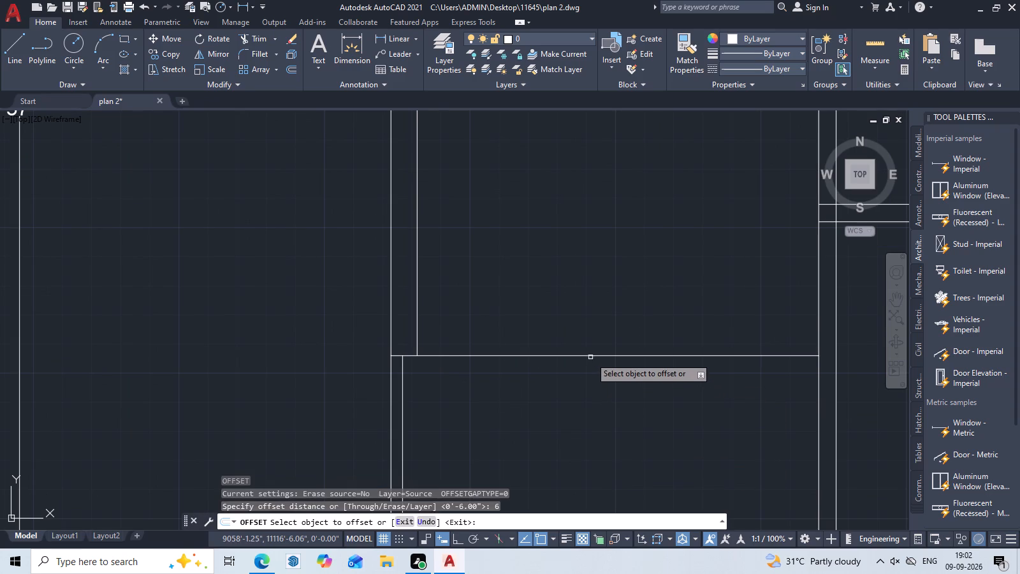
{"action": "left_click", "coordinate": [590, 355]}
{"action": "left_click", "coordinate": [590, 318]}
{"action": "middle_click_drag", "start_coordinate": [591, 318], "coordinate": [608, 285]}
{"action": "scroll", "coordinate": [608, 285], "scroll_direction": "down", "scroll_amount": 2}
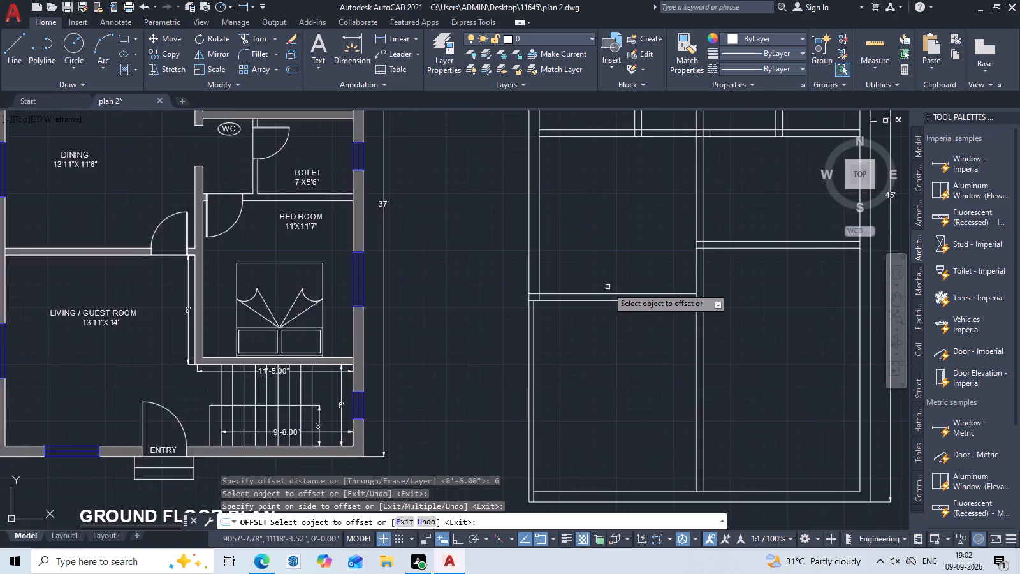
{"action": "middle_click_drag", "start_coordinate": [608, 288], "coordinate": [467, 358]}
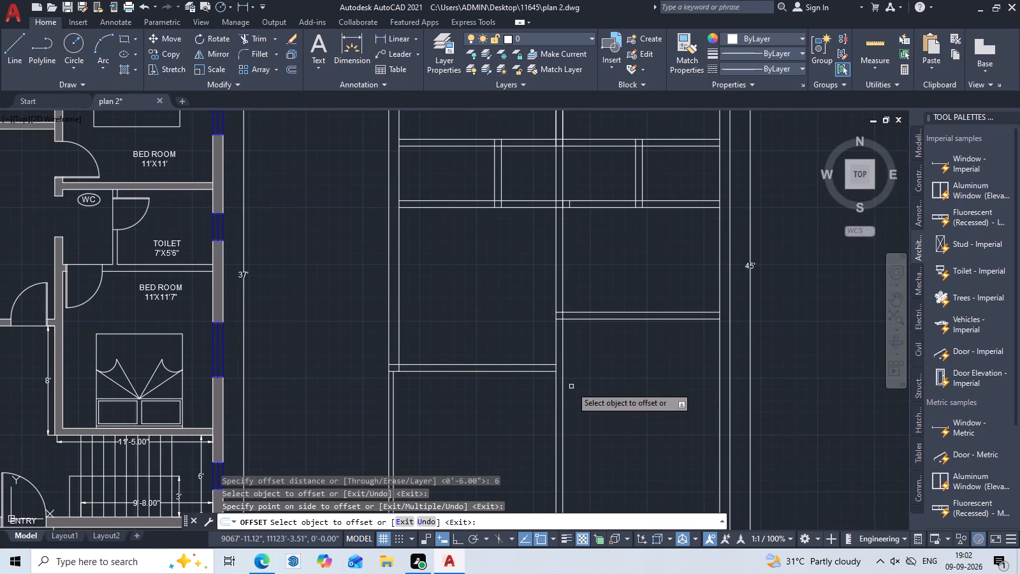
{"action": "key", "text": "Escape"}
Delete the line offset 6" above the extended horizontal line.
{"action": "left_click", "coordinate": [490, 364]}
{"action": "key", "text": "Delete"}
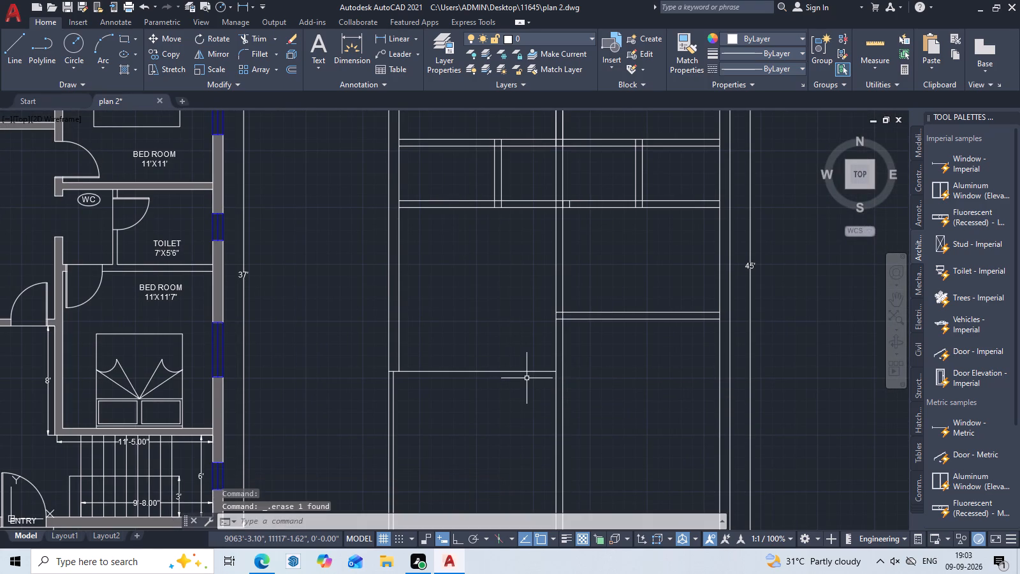
Offset the extended horizontal line 9" upward to form the left cross wall's second face.
{"action": "key", "text": "Escape"}
{"action": "key", "text": "p"}
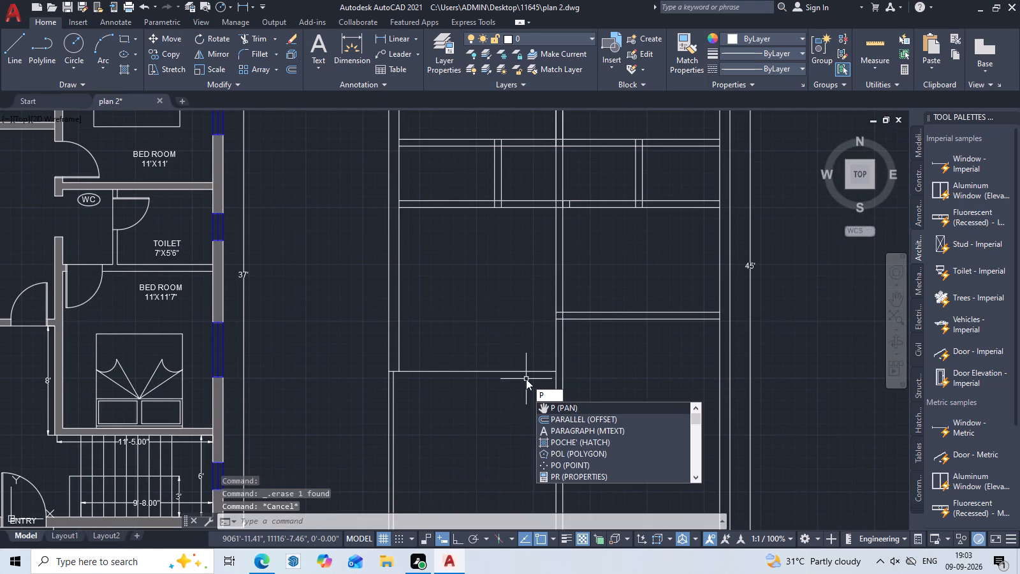
{"action": "key", "text": "BackSpace"}
{"action": "type", "text": "O 9"}
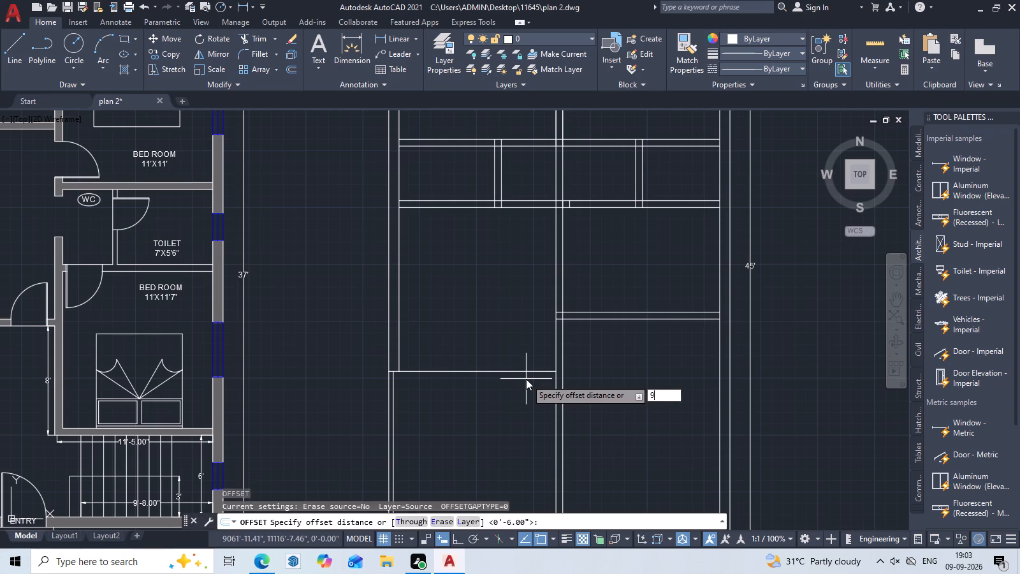
{"action": "key", "text": "space"}
{"action": "left_click", "coordinate": [500, 371]}
{"action": "left_click", "coordinate": [495, 344]}
{"action": "key", "text": "Escape"}
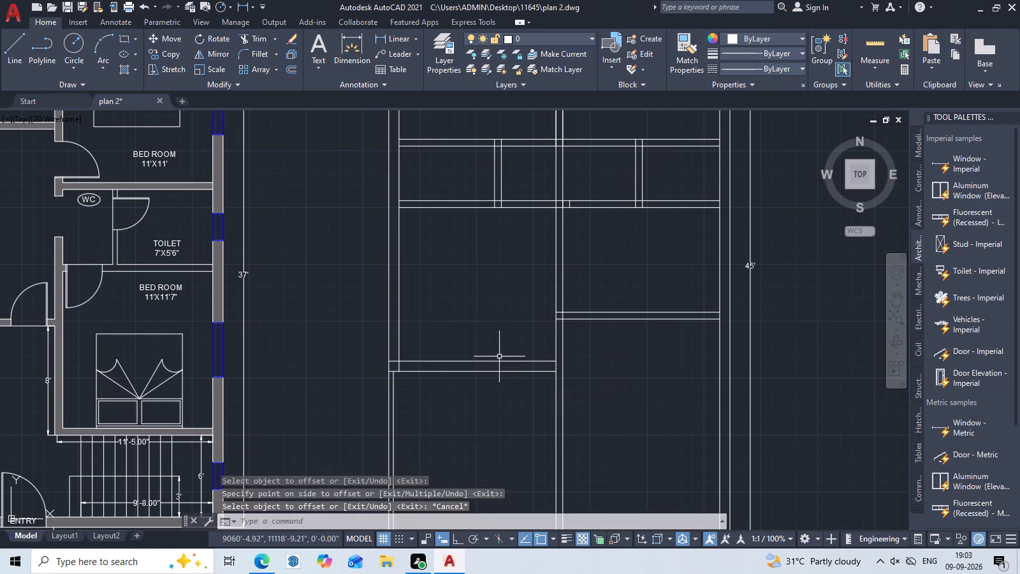
Trim the outer wall's inner line and the upper cross-wall line where the 9" cross wall meets the left outer wall.
{"action": "middle_click_drag", "start_coordinate": [497, 359], "coordinate": [486, 399]}
{"action": "scroll", "coordinate": [423, 385], "scroll_direction": "up", "scroll_amount": 1}
{"action": "middle_click_drag", "start_coordinate": [425, 385], "coordinate": [472, 355]}
{"action": "type", "text": "TR"}
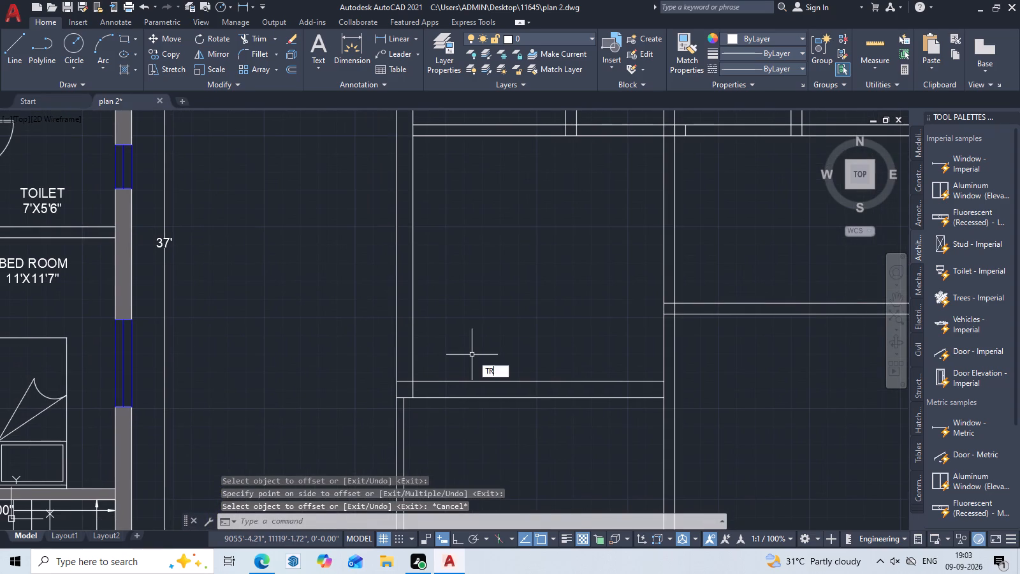
{"action": "key", "text": "space"}
{"action": "scroll", "coordinate": [400, 416], "scroll_direction": "up", "scroll_amount": 2}
{"action": "left_click_drag", "start_coordinate": [448, 361], "coordinate": [401, 333]}
{"action": "left_click_drag", "start_coordinate": [401, 329], "coordinate": [403, 318]}
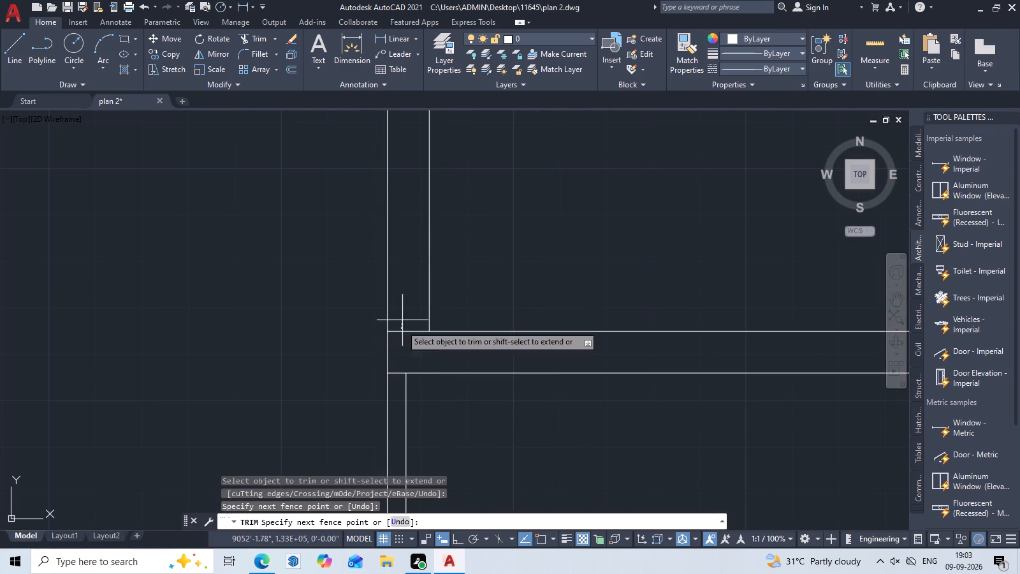
{"action": "left_click_drag", "start_coordinate": [403, 318], "coordinate": [403, 316]}
{"action": "left_click", "coordinate": [405, 329]}
{"action": "double_click", "coordinate": [405, 331]}
{"action": "scroll", "coordinate": [407, 331], "scroll_direction": "down", "scroll_amount": 1}
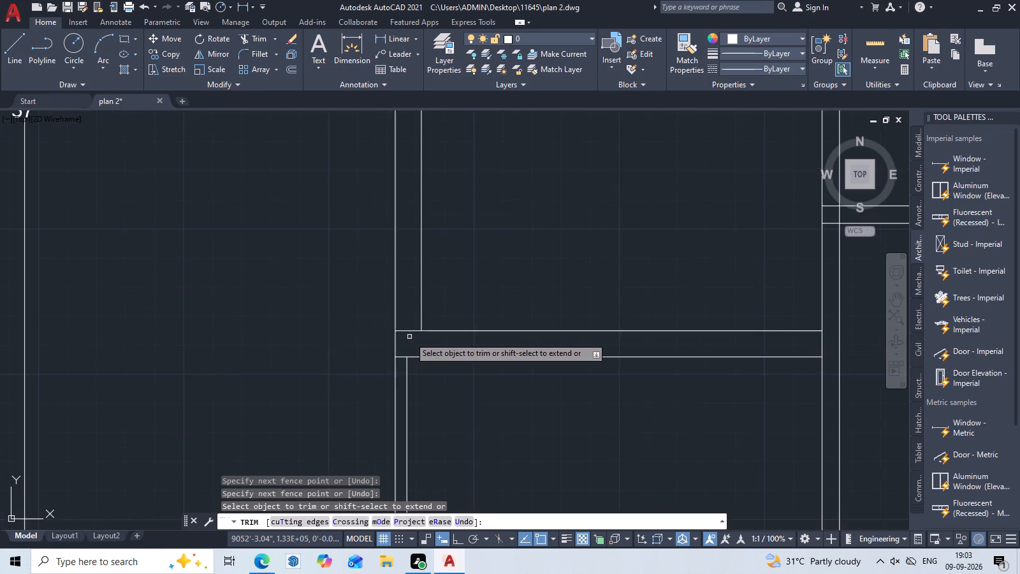
{"action": "scroll", "coordinate": [410, 337], "scroll_direction": "down", "scroll_amount": 2}
{"action": "scroll", "coordinate": [403, 337], "scroll_direction": "up", "scroll_amount": 2}
{"action": "left_click", "coordinate": [420, 328]}
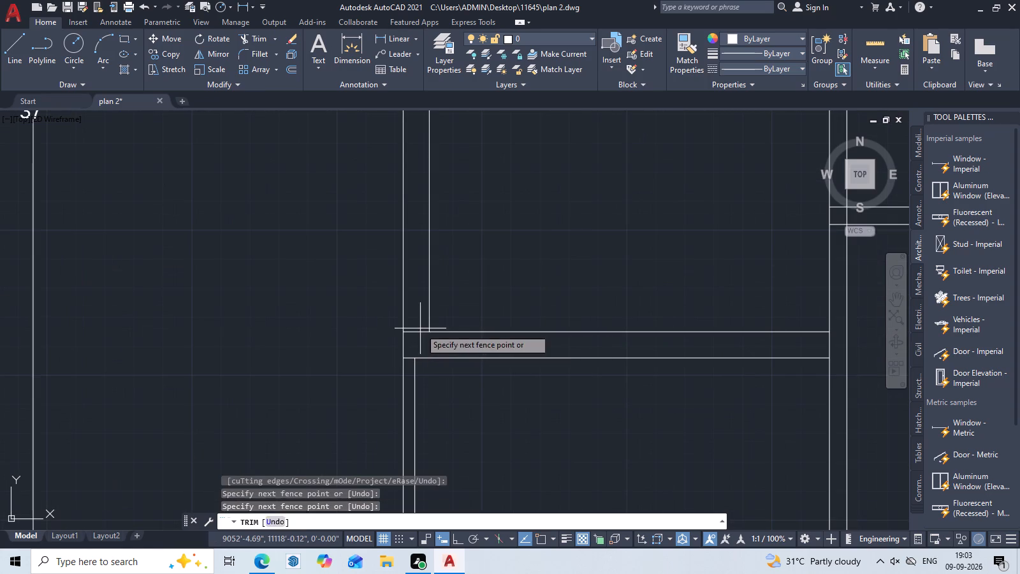
{"action": "left_click", "coordinate": [417, 332]}
Trim both lines of the right-hand 6" cross wall where they run through the central partition's thickness.
{"action": "scroll", "coordinate": [417, 332], "scroll_direction": "down", "scroll_amount": 4}
{"action": "middle_click_drag", "start_coordinate": [516, 346], "coordinate": [442, 364]}
{"action": "scroll", "coordinate": [422, 339], "scroll_direction": "up", "scroll_amount": 2}
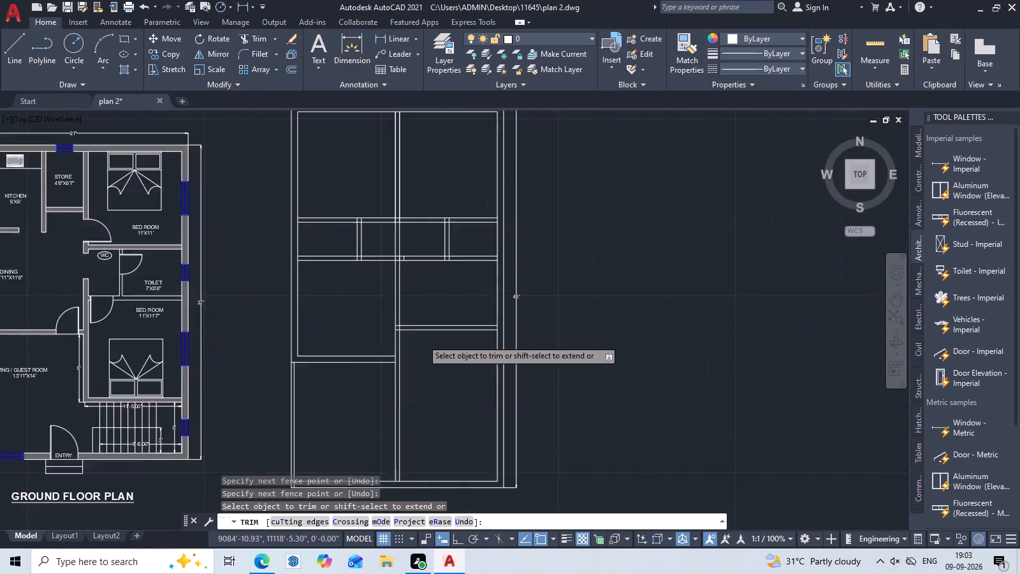
{"action": "scroll", "coordinate": [419, 338], "scroll_direction": "up", "scroll_amount": 5}
{"action": "left_click_drag", "start_coordinate": [339, 153], "coordinate": [342, 281]}
{"action": "scroll", "coordinate": [342, 265], "scroll_direction": "down", "scroll_amount": 2}
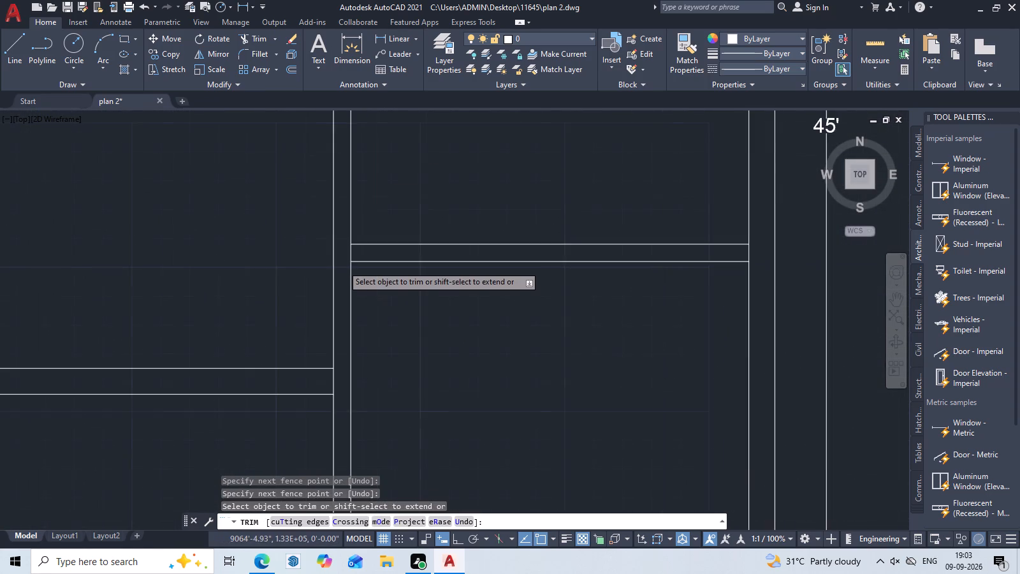
Undo the last trim on the right-hand 6" cross wall where it runs through the central partition.
{"action": "scroll", "coordinate": [342, 265], "scroll_direction": "down", "scroll_amount": 3}
{"action": "middle_click_drag", "start_coordinate": [420, 369], "coordinate": [423, 405]}
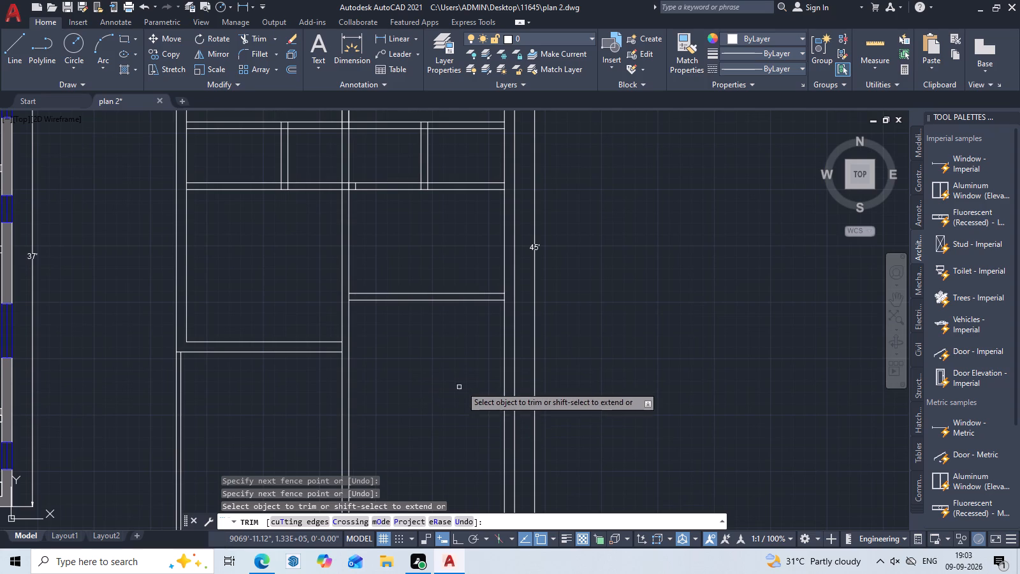
{"action": "scroll", "coordinate": [349, 303], "scroll_direction": "up", "scroll_amount": 2}
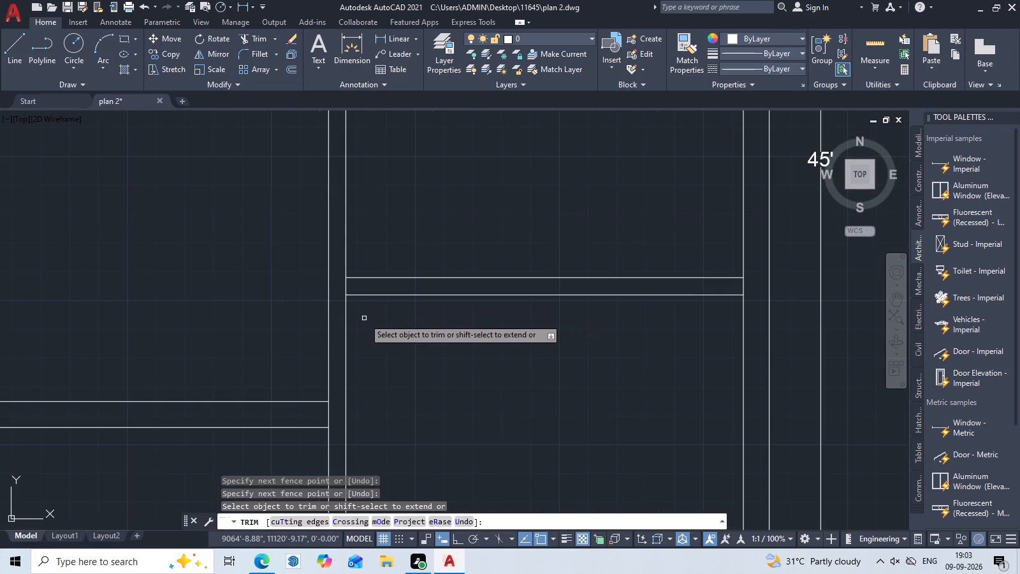
{"action": "key", "text": "ctrl+z"}
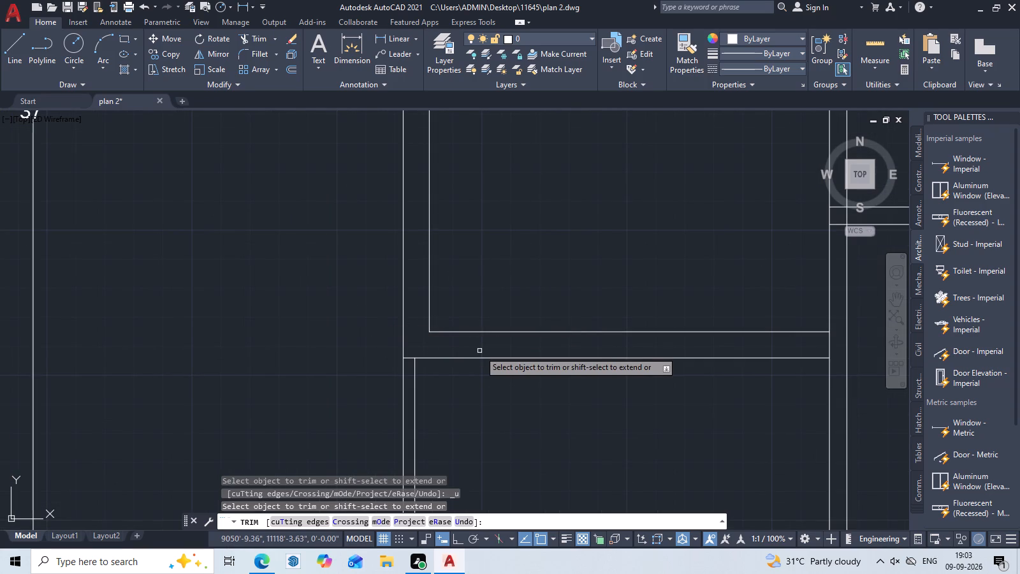
{"action": "scroll", "coordinate": [479, 351], "scroll_direction": "down", "scroll_amount": 3}
{"action": "middle_click_drag", "start_coordinate": [484, 353], "coordinate": [396, 365]}
{"action": "scroll", "coordinate": [506, 331], "scroll_direction": "up", "scroll_amount": 2}
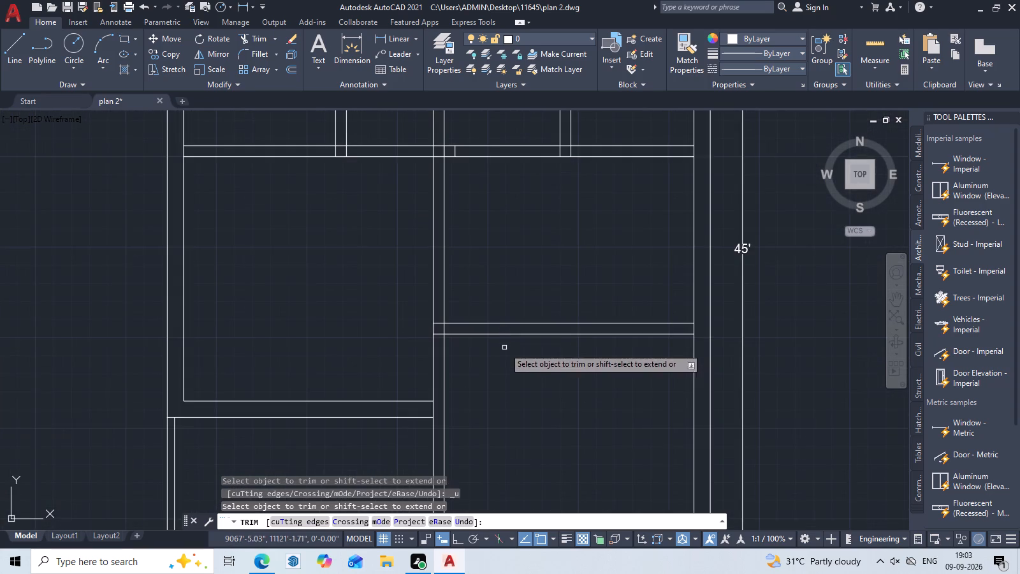
{"action": "middle_click_drag", "start_coordinate": [504, 348], "coordinate": [509, 314]}
{"action": "key", "text": "Escape"}
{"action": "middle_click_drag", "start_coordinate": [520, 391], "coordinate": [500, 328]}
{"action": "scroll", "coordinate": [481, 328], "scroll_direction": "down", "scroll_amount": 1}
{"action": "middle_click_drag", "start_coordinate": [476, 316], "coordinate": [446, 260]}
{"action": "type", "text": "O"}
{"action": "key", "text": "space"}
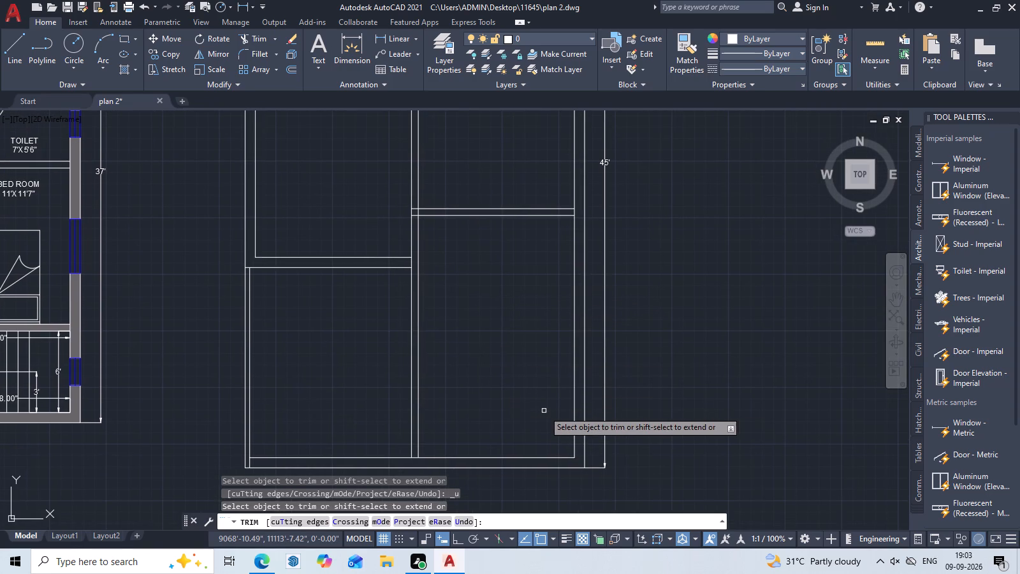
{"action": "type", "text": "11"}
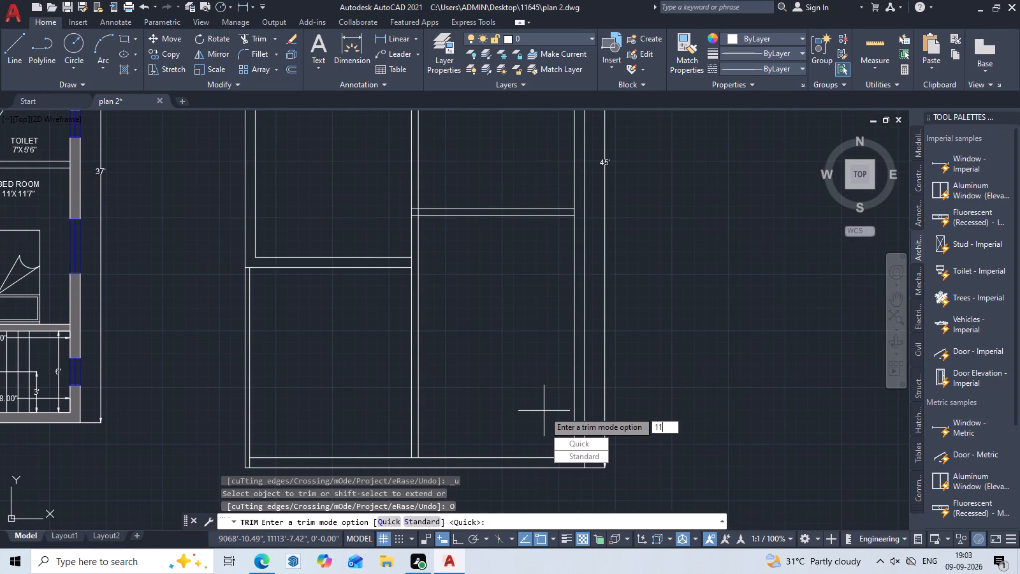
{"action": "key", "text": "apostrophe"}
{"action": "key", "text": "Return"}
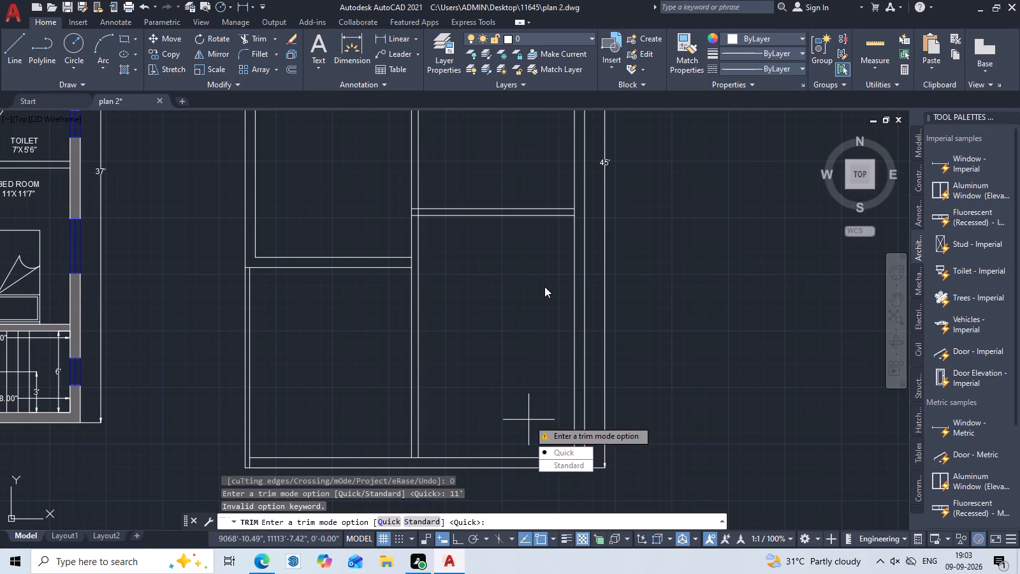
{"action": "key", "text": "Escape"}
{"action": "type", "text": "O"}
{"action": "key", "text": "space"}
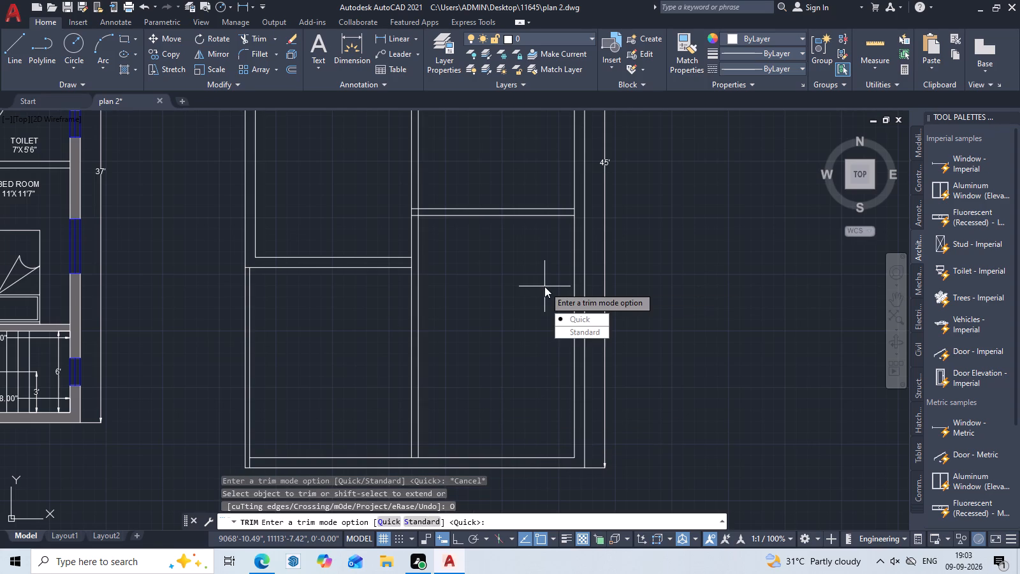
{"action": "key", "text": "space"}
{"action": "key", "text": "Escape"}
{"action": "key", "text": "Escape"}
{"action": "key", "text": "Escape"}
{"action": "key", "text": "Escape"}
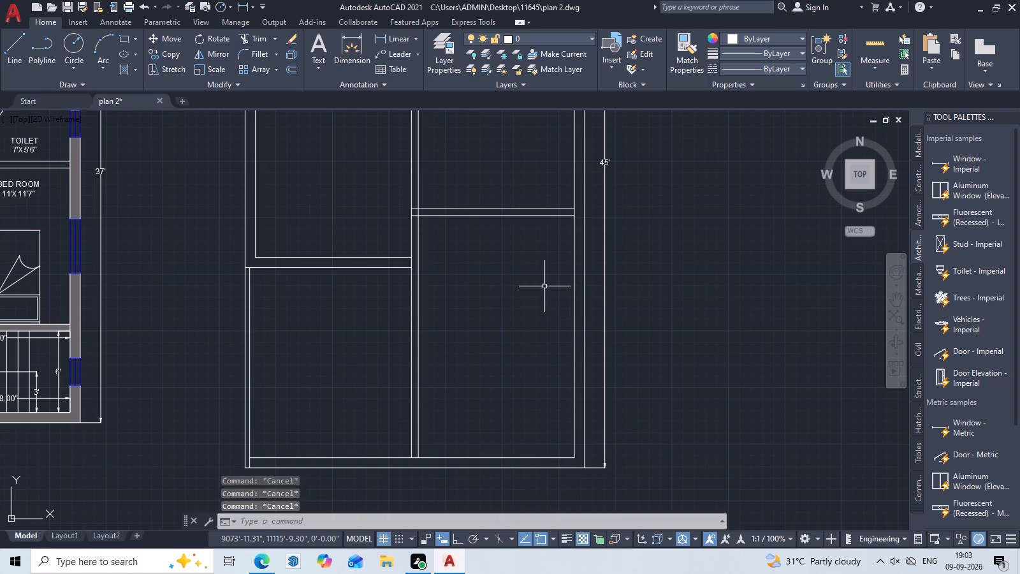
Offset the lower line of the right-hand 6" cross wall 11' downward.
{"action": "key", "text": "o"}
{"action": "key", "text": "space"}
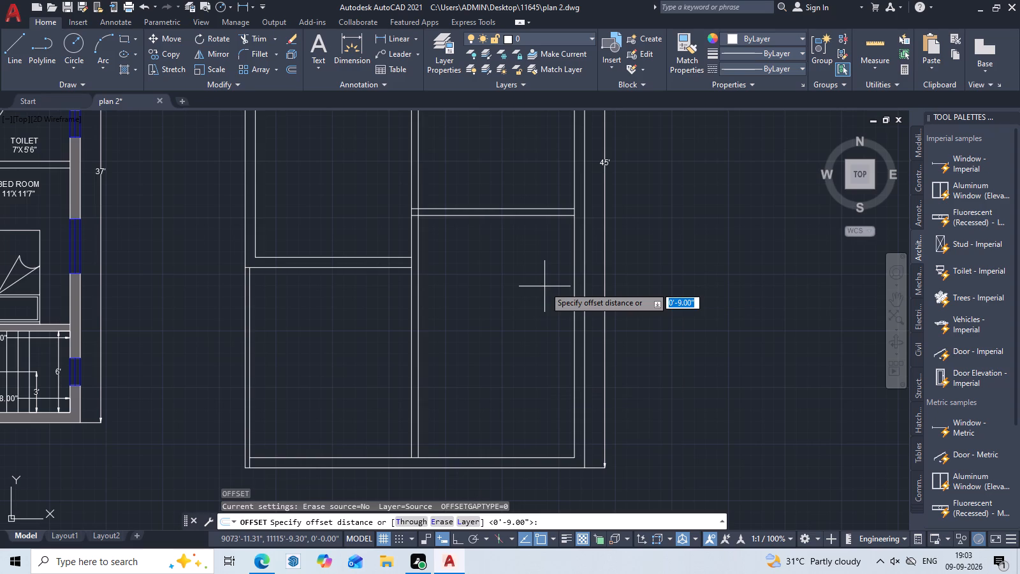
{"action": "type", "text": "11'"}
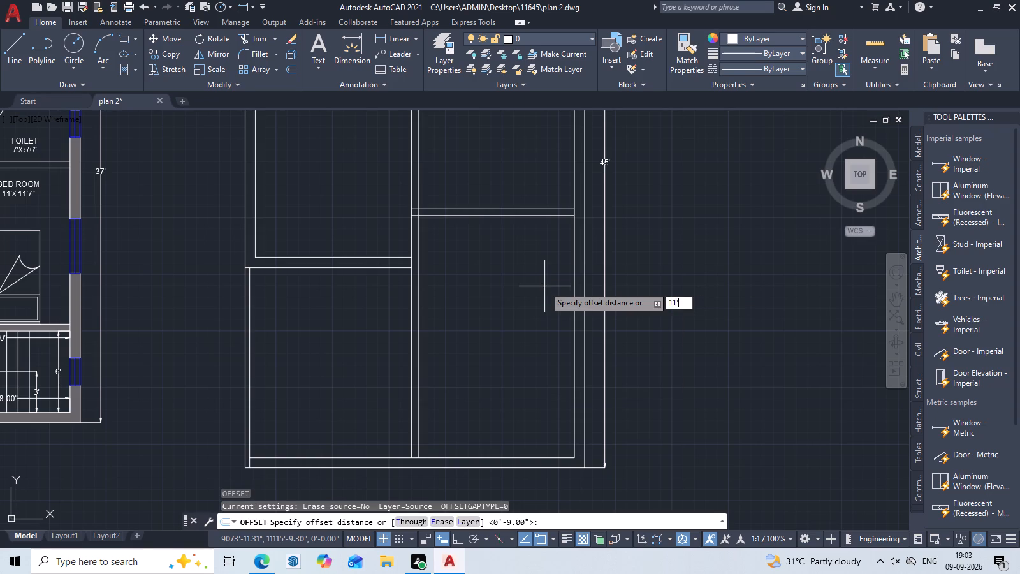
{"action": "key", "text": "Return"}
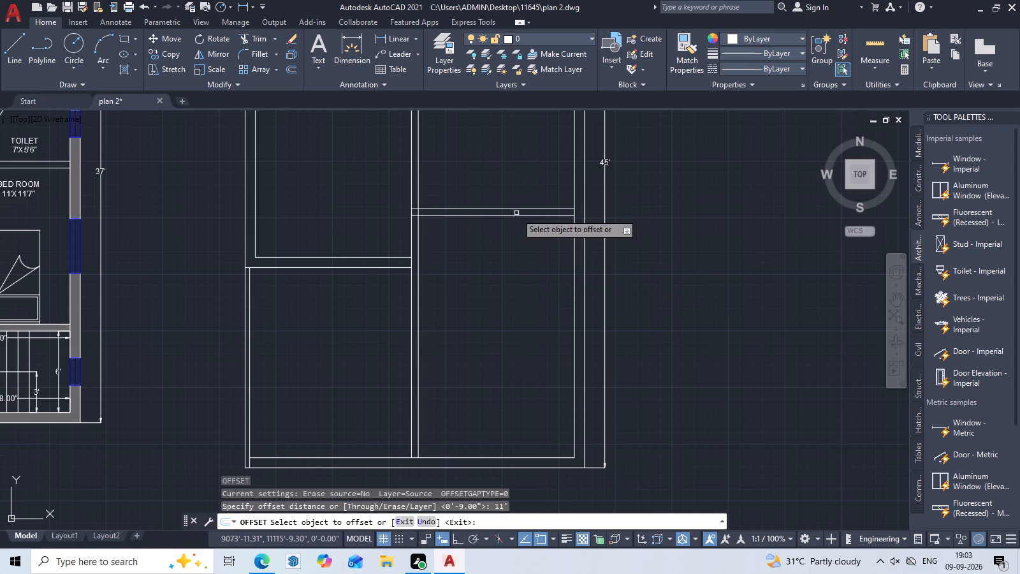
{"action": "left_click", "coordinate": [516, 217]}
{"action": "double_click", "coordinate": [510, 300]}
{"action": "middle_click_drag", "start_coordinate": [486, 348], "coordinate": [477, 319]}
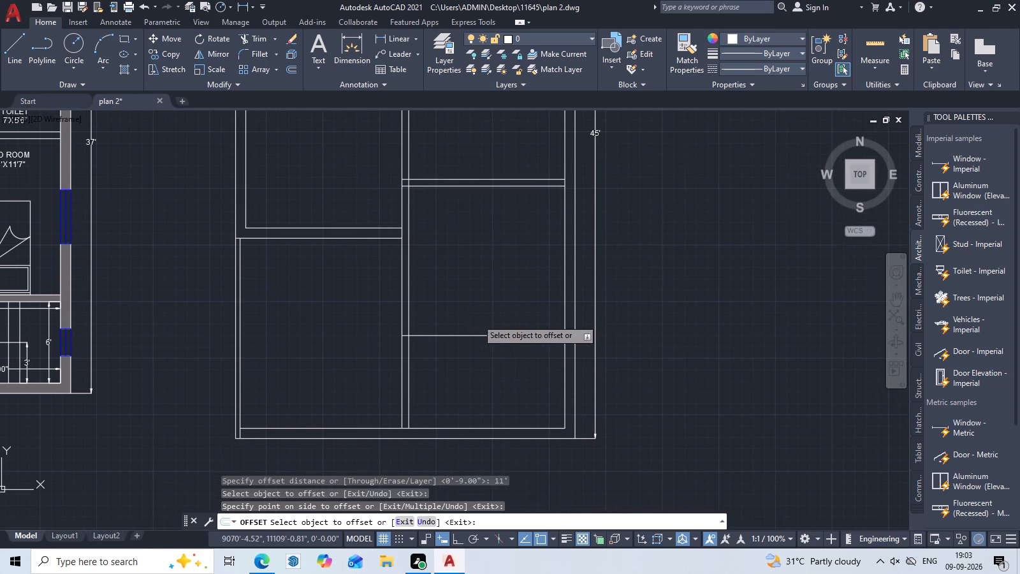
{"action": "key", "text": "Escape"}
Offset the new horizontal line 6" downward to form the second face of the lower right cross wall.
{"action": "key", "text": "space"}
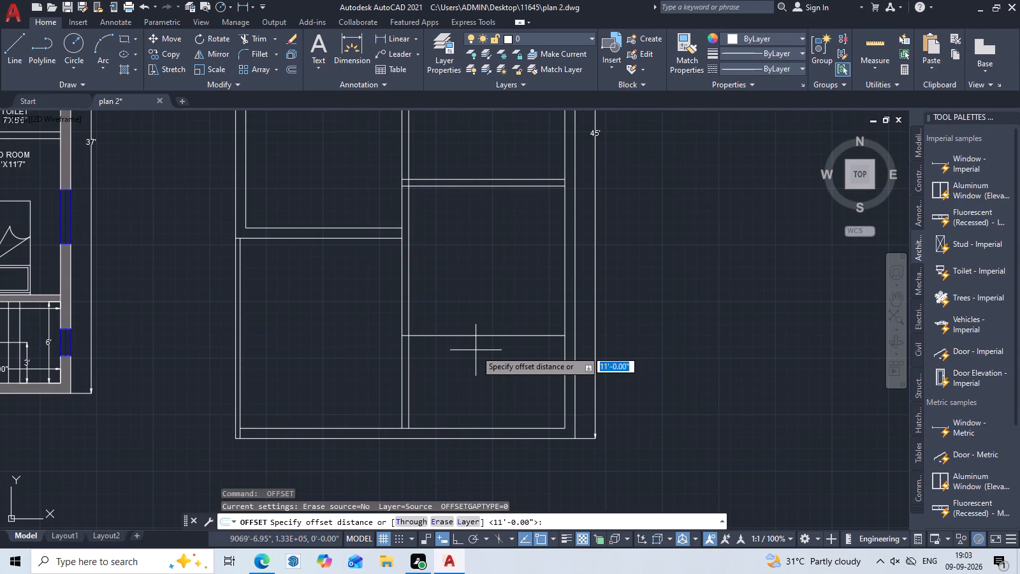
{"action": "key", "text": "6"}
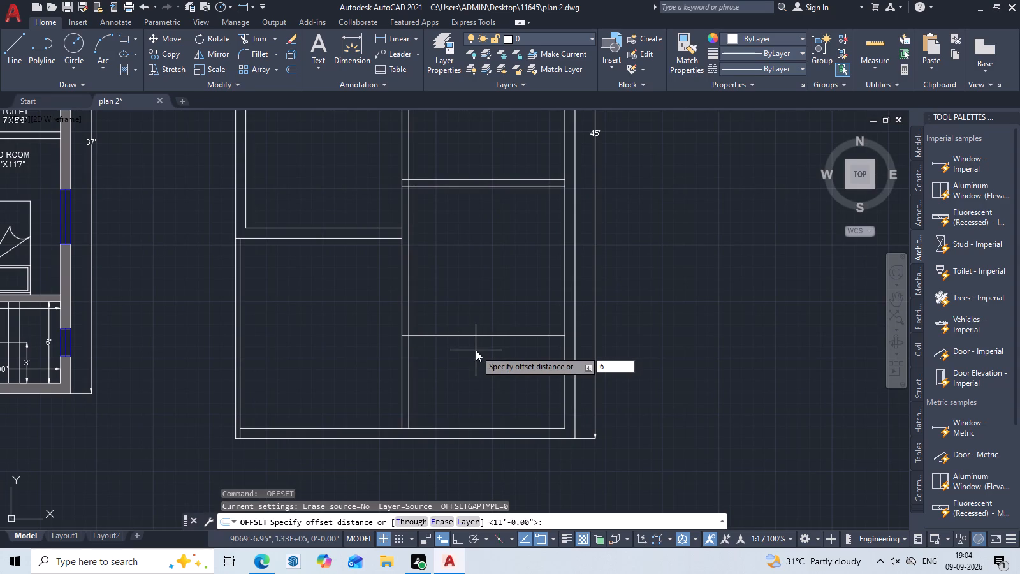
{"action": "key", "text": "space"}
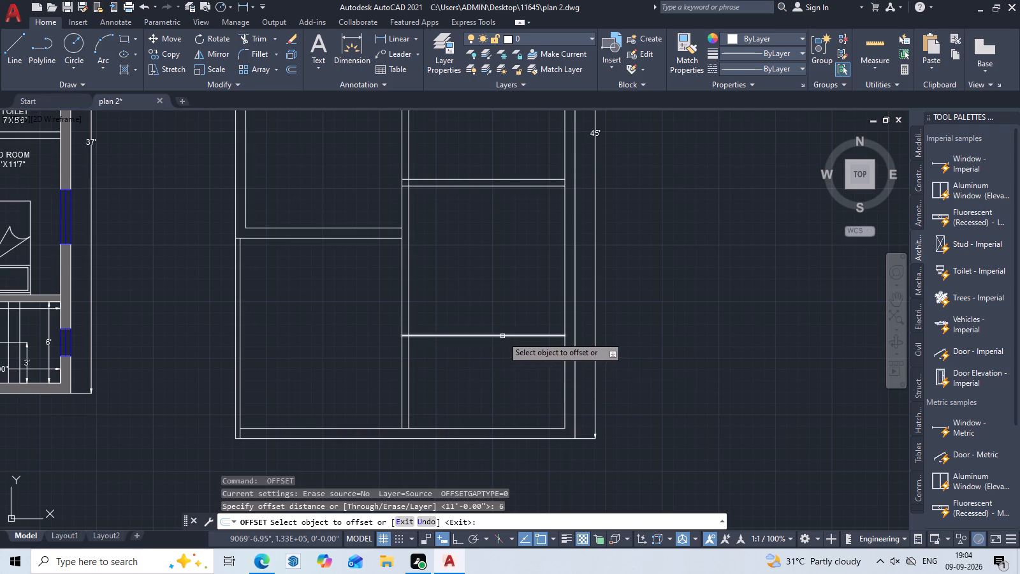
{"action": "left_click", "coordinate": [502, 336]}
{"action": "double_click", "coordinate": [502, 353]}
{"action": "middle_click", "coordinate": [497, 365]}
{"action": "key", "text": "Escape"}
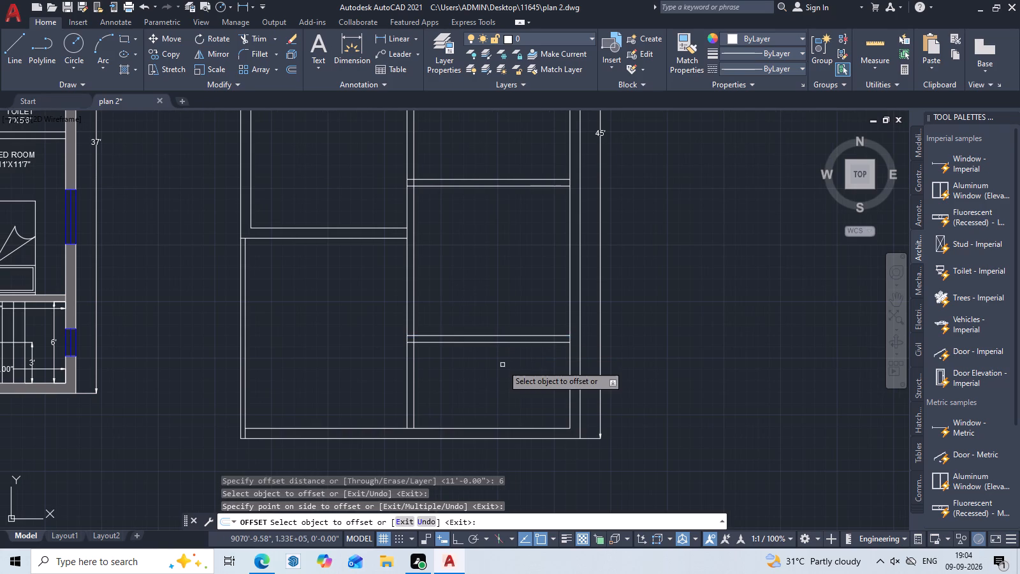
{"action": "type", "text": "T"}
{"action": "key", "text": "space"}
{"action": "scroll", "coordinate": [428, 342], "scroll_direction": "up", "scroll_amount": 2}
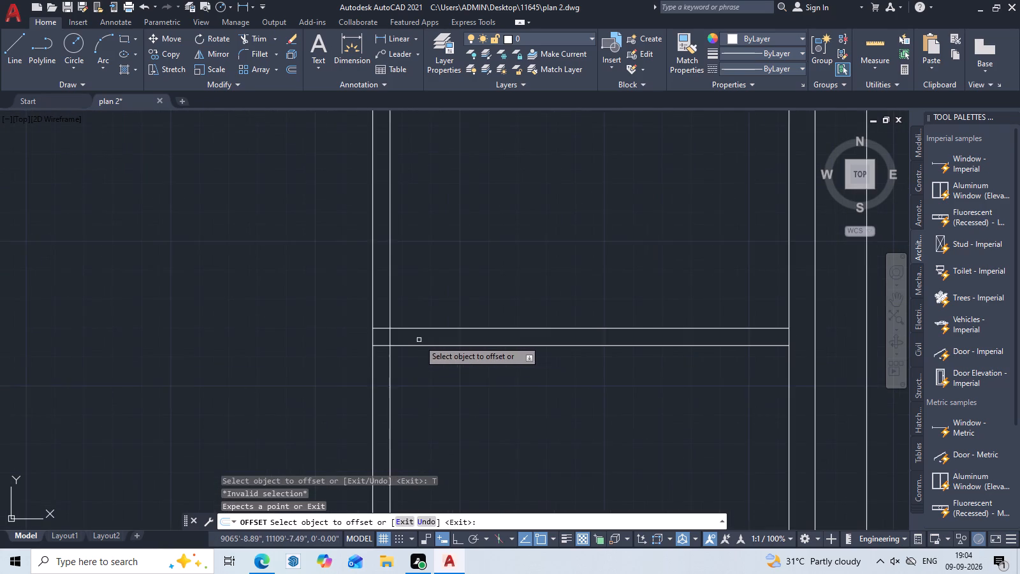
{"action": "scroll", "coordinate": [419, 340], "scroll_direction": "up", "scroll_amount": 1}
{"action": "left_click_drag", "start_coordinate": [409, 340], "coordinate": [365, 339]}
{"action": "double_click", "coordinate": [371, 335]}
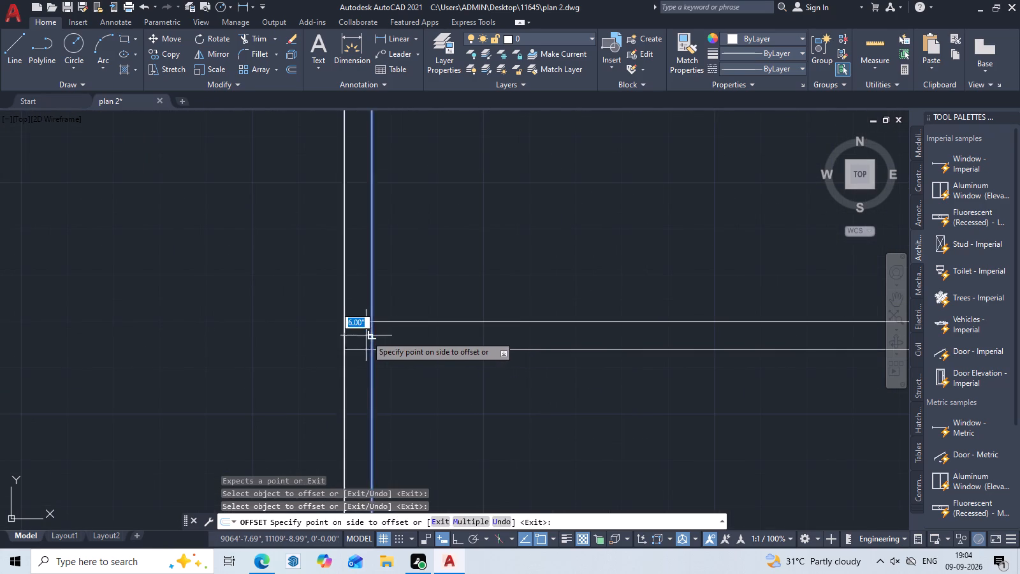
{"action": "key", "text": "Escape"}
Trim the central partition's right line and the upper cross-wall line where the lower right cross wall meets the partition.
{"action": "type", "text": "TR"}
{"action": "key", "text": "space"}
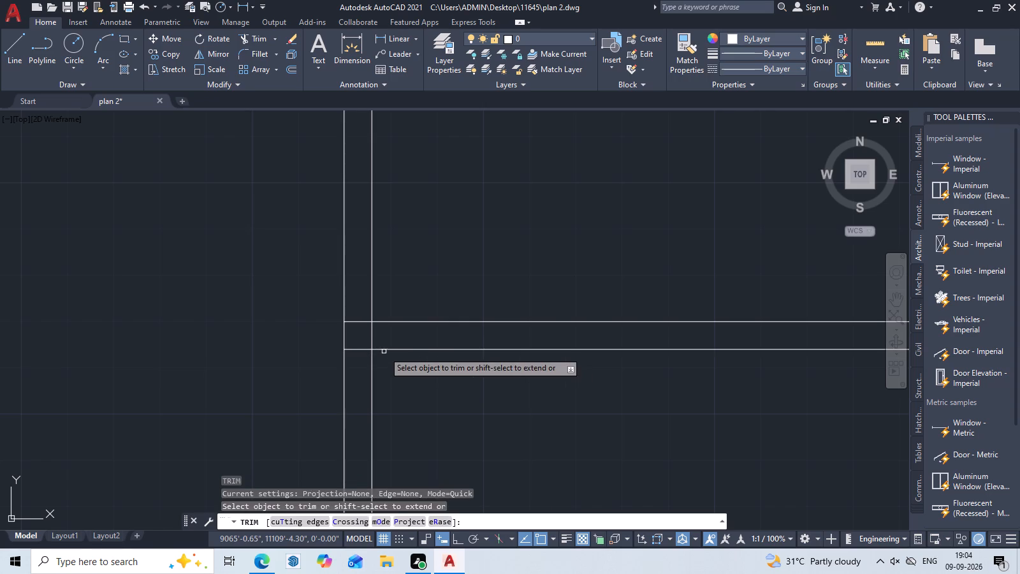
{"action": "double_click", "coordinate": [372, 334]}
{"action": "left_click", "coordinate": [359, 321]}
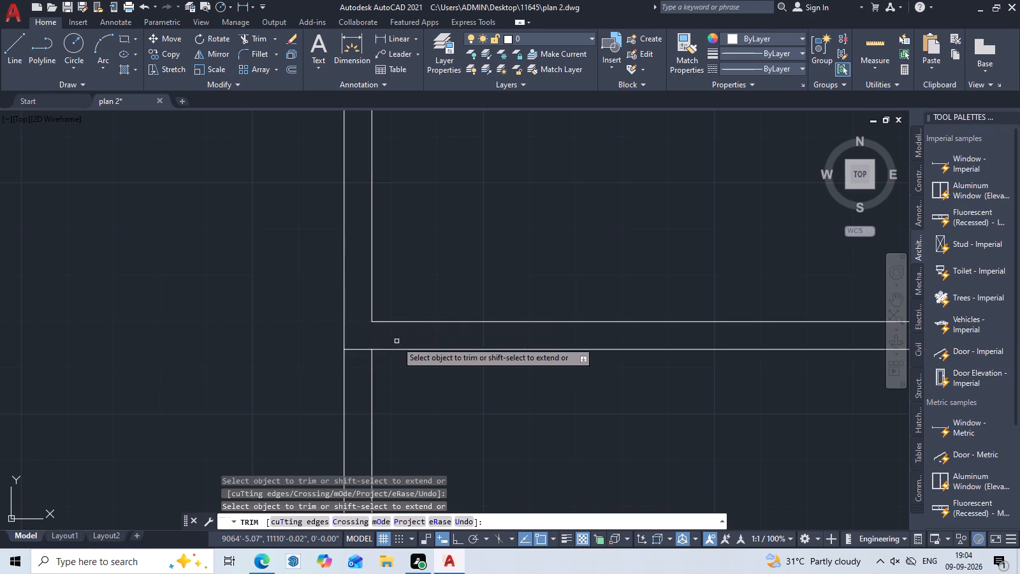
{"action": "key", "text": "Escape"}
Trim away both central partition lines between the two long horizontal walls in the middle of the new plan.
{"action": "scroll", "coordinate": [397, 341], "scroll_direction": "down", "scroll_amount": 4}
{"action": "middle_click_drag", "start_coordinate": [440, 410], "coordinate": [445, 396]}
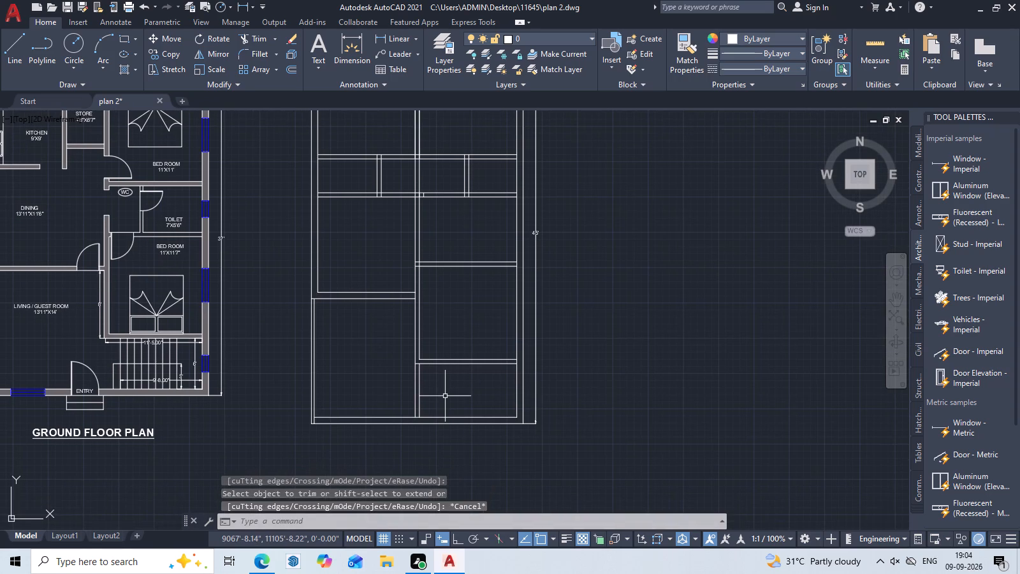
{"action": "scroll", "coordinate": [444, 396], "scroll_direction": "down", "scroll_amount": 1}
{"action": "middle_click_drag", "start_coordinate": [444, 402], "coordinate": [426, 401]}
{"action": "scroll", "coordinate": [425, 401], "scroll_direction": "up", "scroll_amount": 1}
{"action": "middle_click_drag", "start_coordinate": [426, 401], "coordinate": [474, 401]}
{"action": "scroll", "coordinate": [477, 395], "scroll_direction": "down", "scroll_amount": 1}
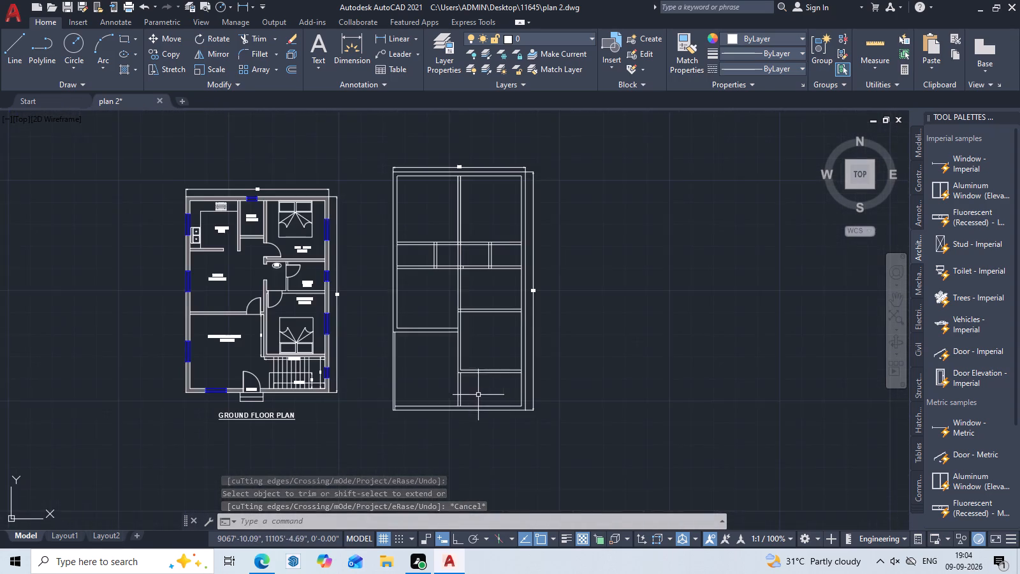
{"action": "middle_click_drag", "start_coordinate": [479, 394], "coordinate": [477, 407]}
{"action": "scroll", "coordinate": [465, 298], "scroll_direction": "up", "scroll_amount": 2}
{"action": "middle_click", "coordinate": [475, 284]}
{"action": "scroll", "coordinate": [462, 244], "scroll_direction": "up", "scroll_amount": 2}
{"action": "middle_click_drag", "start_coordinate": [504, 291], "coordinate": [505, 283]}
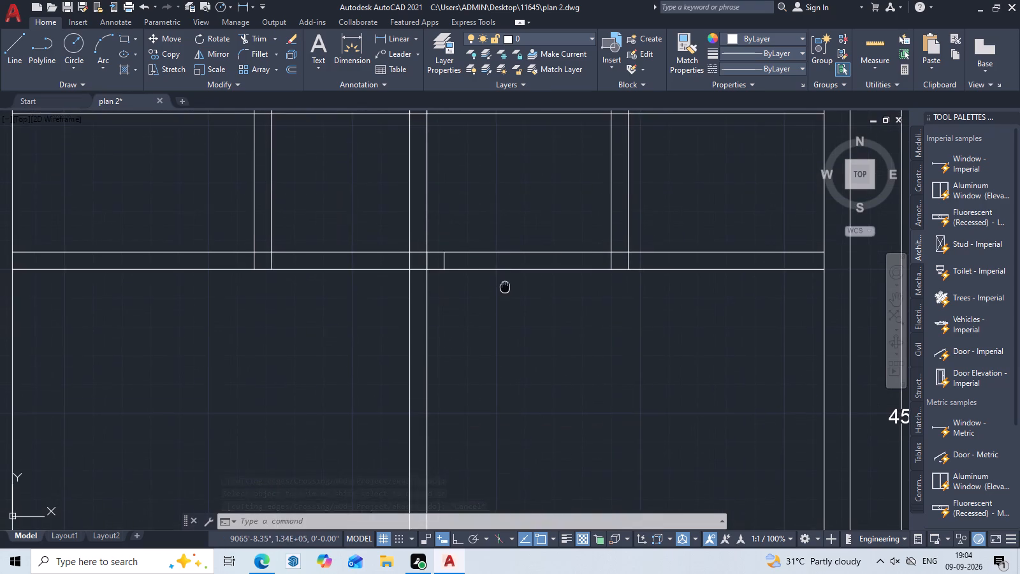
{"action": "middle_click_drag", "start_coordinate": [505, 283], "coordinate": [505, 270]}
{"action": "middle_click_drag", "start_coordinate": [506, 305], "coordinate": [521, 366]}
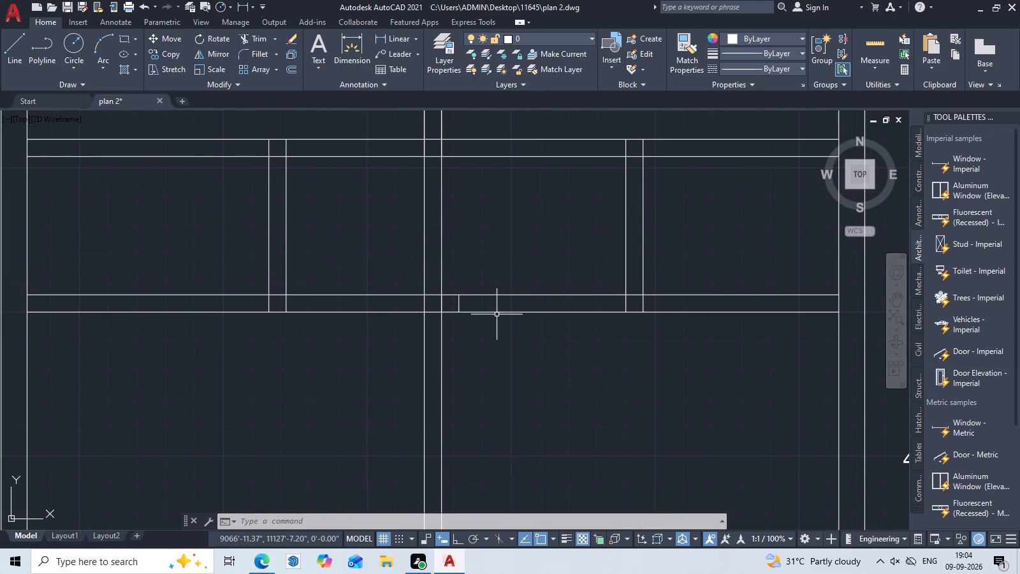
{"action": "key", "text": "r"}
{"action": "key", "text": "BackSpace"}
{"action": "type", "text": "TR"}
{"action": "key", "text": "space"}
{"action": "left_click_drag", "start_coordinate": [503, 252], "coordinate": [345, 247]}
{"action": "scroll", "coordinate": [442, 249], "scroll_direction": "down", "scroll_amount": 2}
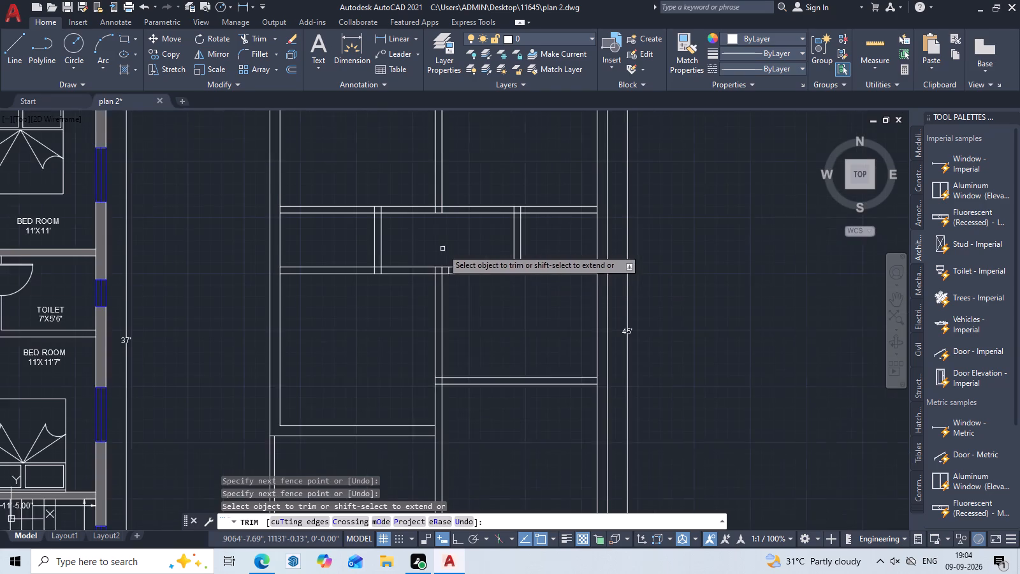
{"action": "middle_click_drag", "start_coordinate": [452, 269], "coordinate": [456, 283]}
{"action": "key", "text": "Escape"}
Remove the short leftover vertical line inside the lower of the two horizontal walls, just right of the central partition.
{"action": "scroll", "coordinate": [457, 277], "scroll_direction": "up", "scroll_amount": 3}
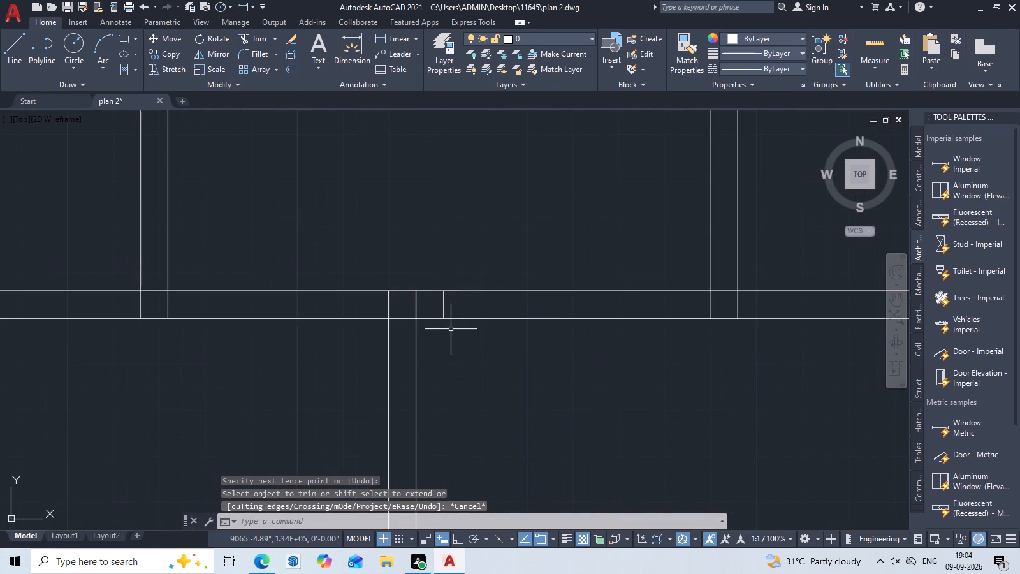
{"action": "key", "text": "Escape"}
{"action": "type", "text": "TR"}
{"action": "key", "text": "space"}
{"action": "scroll", "coordinate": [451, 329], "scroll_direction": "up", "scroll_amount": 1}
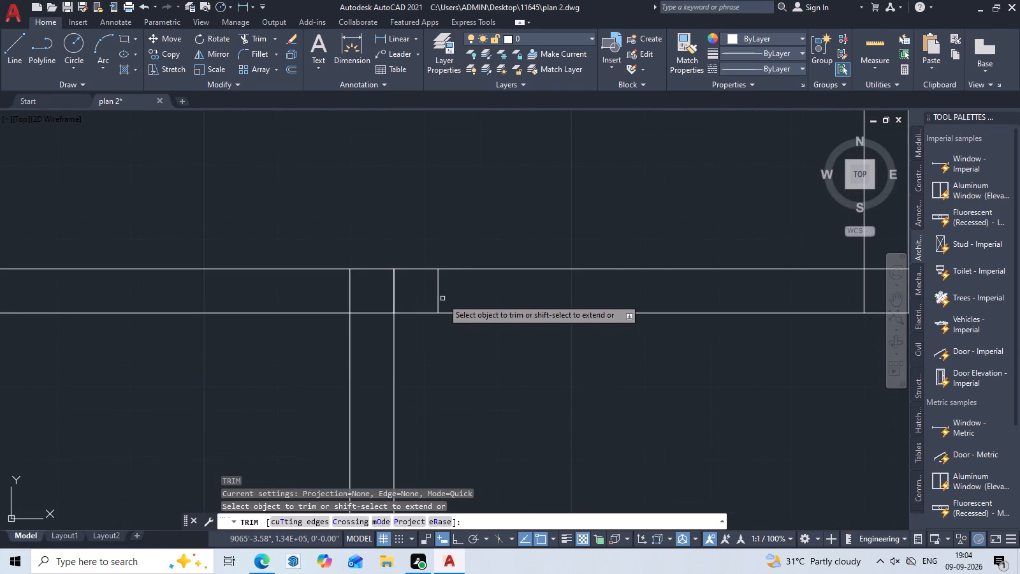
{"action": "left_click", "coordinate": [437, 294]}
{"action": "key", "text": "Escape"}
Draw a short vertical line across the lower horizontal wall's thickness, between the central partition and the right-hand vertical partition.
{"action": "scroll", "coordinate": [436, 318], "scroll_direction": "down", "scroll_amount": 2}
{"action": "middle_click_drag", "start_coordinate": [457, 341], "coordinate": [394, 371]}
{"action": "scroll", "coordinate": [463, 366], "scroll_direction": "down", "scroll_amount": 2}
{"action": "middle_click_drag", "start_coordinate": [472, 366], "coordinate": [450, 366]}
{"action": "scroll", "coordinate": [449, 365], "scroll_direction": "up", "scroll_amount": 2}
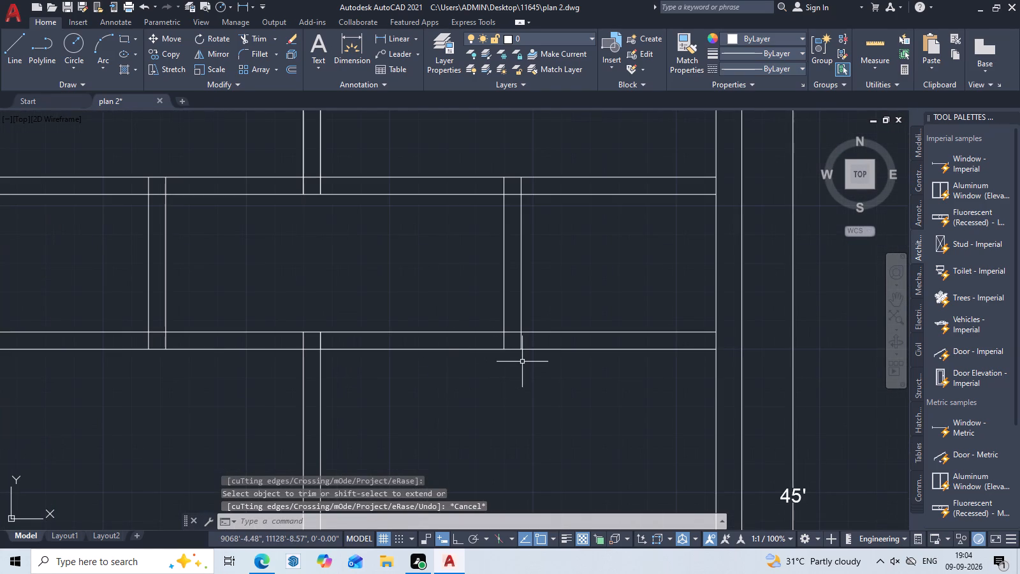
{"action": "type", "text": "L"}
{"action": "key", "text": "space"}
{"action": "scroll", "coordinate": [425, 342], "scroll_direction": "up", "scroll_amount": 1}
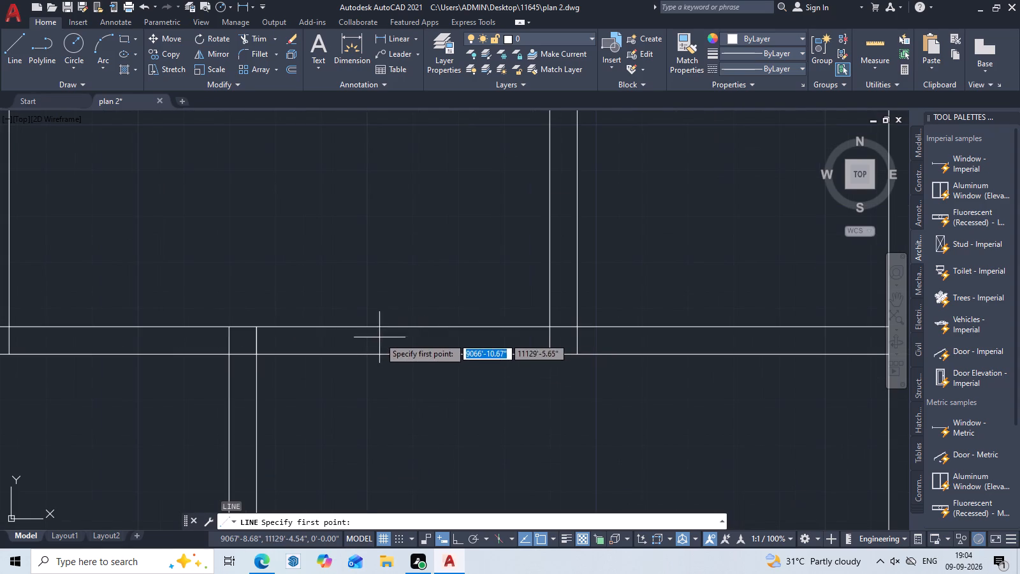
{"action": "left_click", "coordinate": [367, 329]}
{"action": "left_click", "coordinate": [367, 356]}
{"action": "key", "text": "Escape"}
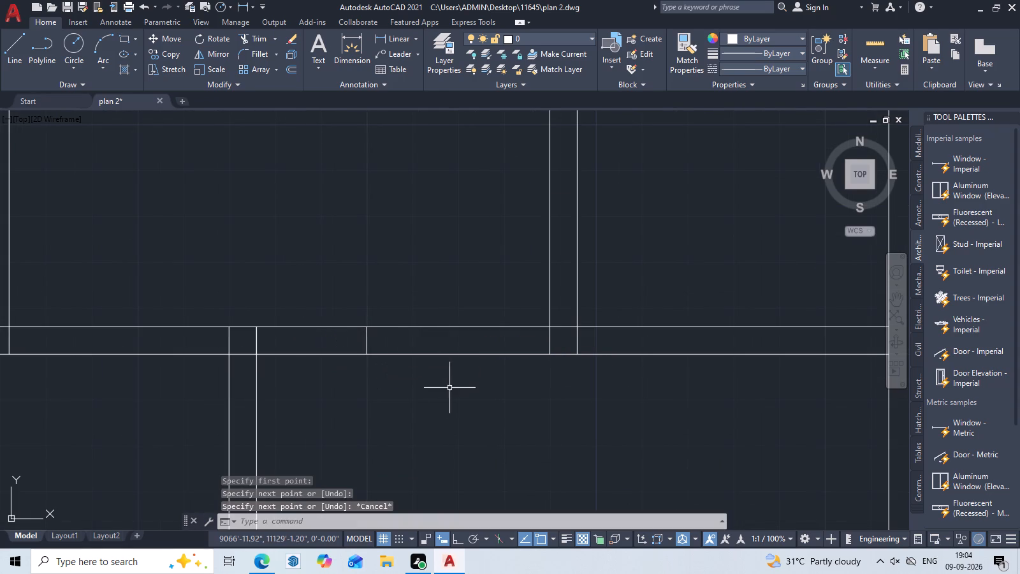
Offset the short vertical line in the lower horizontal wall 6" toward the central partition.
{"action": "type", "text": "O"}
{"action": "key", "text": "space"}
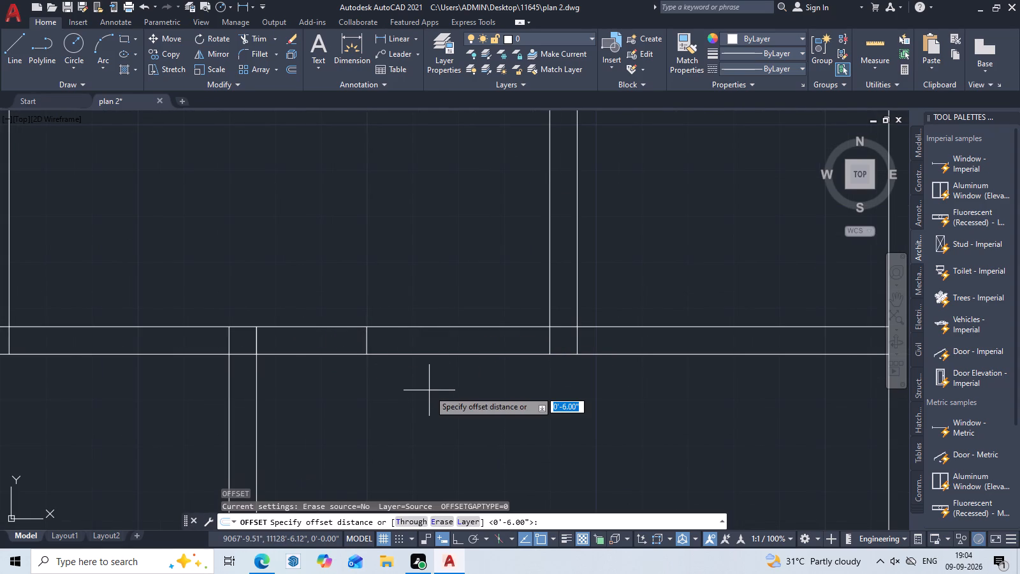
{"action": "type", "text": "6"}
{"action": "key", "text": "space"}
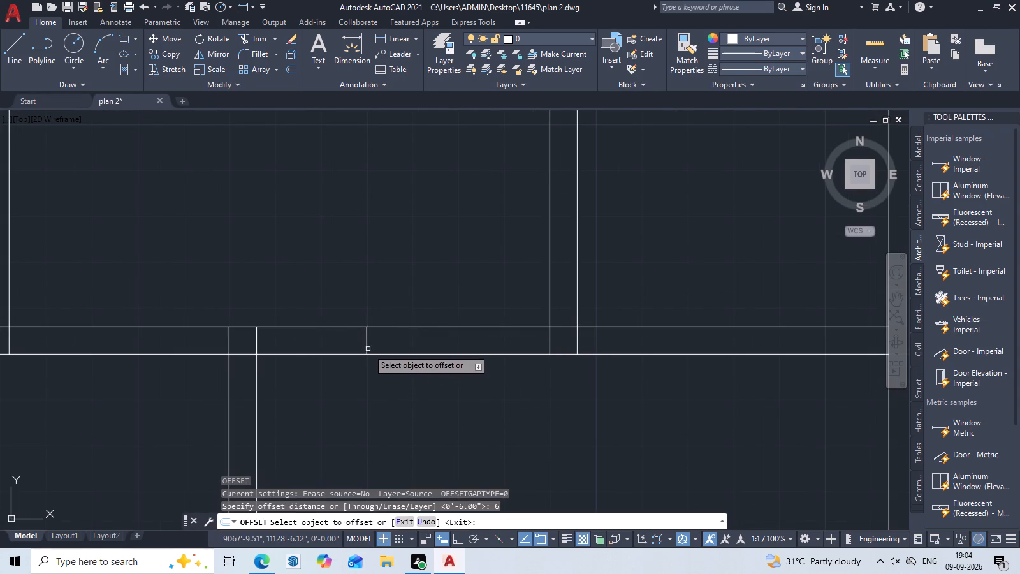
{"action": "left_click", "coordinate": [364, 339]}
{"action": "left_click", "coordinate": [365, 337]}
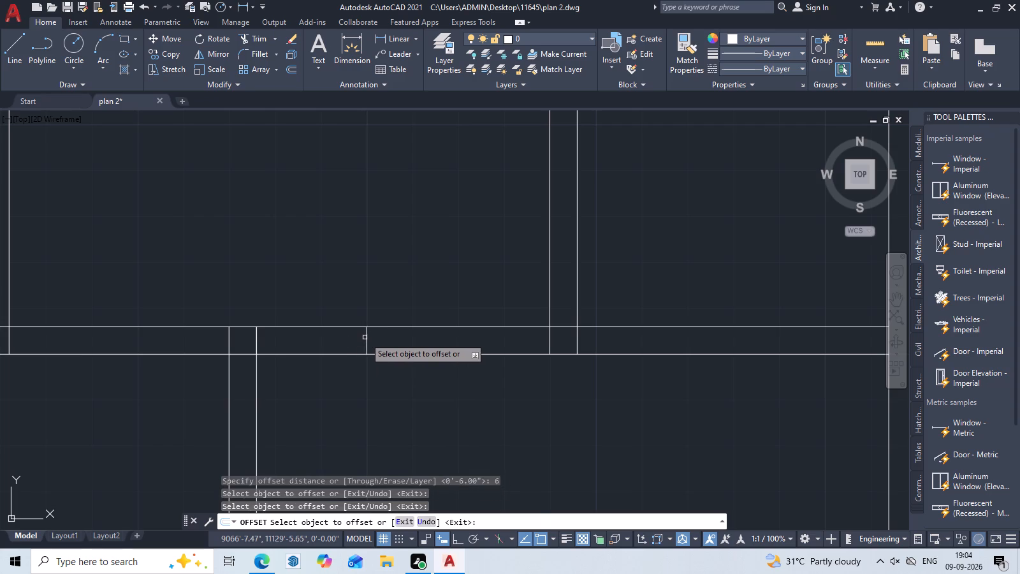
{"action": "left_click", "coordinate": [368, 337]}
{"action": "left_click", "coordinate": [333, 344]}
{"action": "key", "text": "Escape"}
{"action": "middle_click_drag", "start_coordinate": [397, 392], "coordinate": [412, 376]}
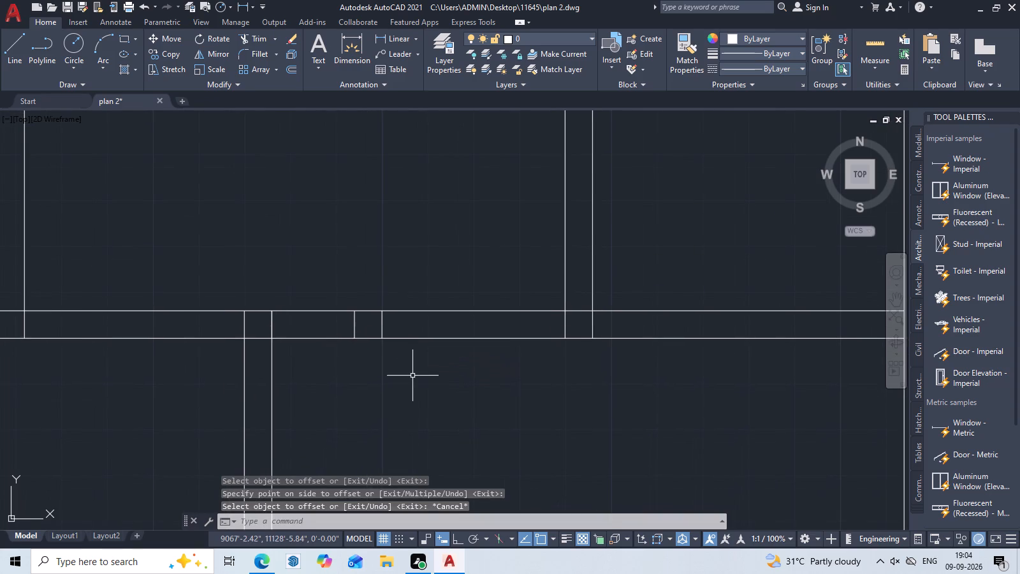
Draw a 6" by 6" stub below the lower horizontal wall, directly under the two short vertical lines.
{"action": "type", "text": "L"}
{"action": "key", "text": "space"}
{"action": "left_click", "coordinate": [356, 340]}
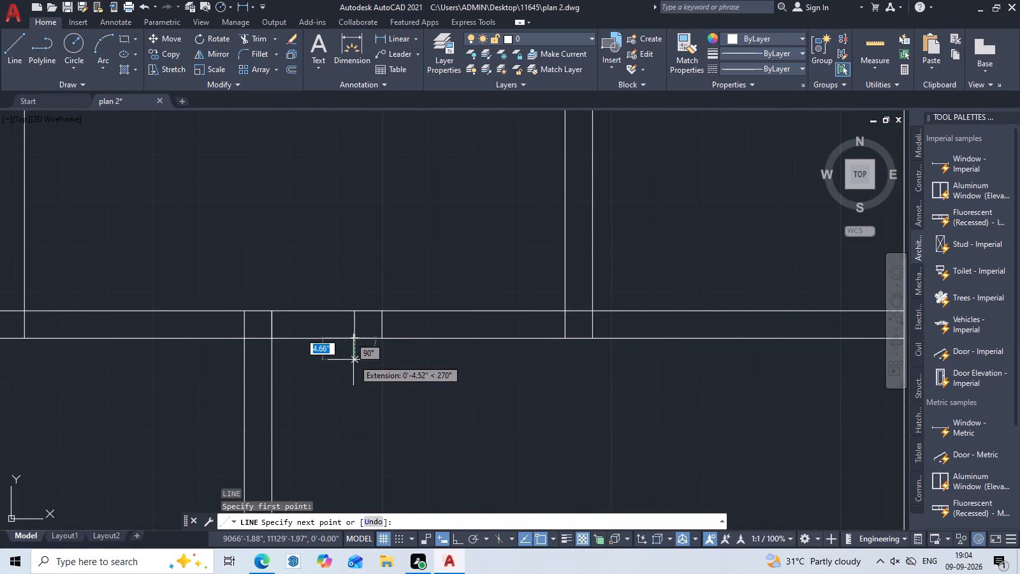
{"action": "type", "text": "6"}
{"action": "key", "text": "space"}
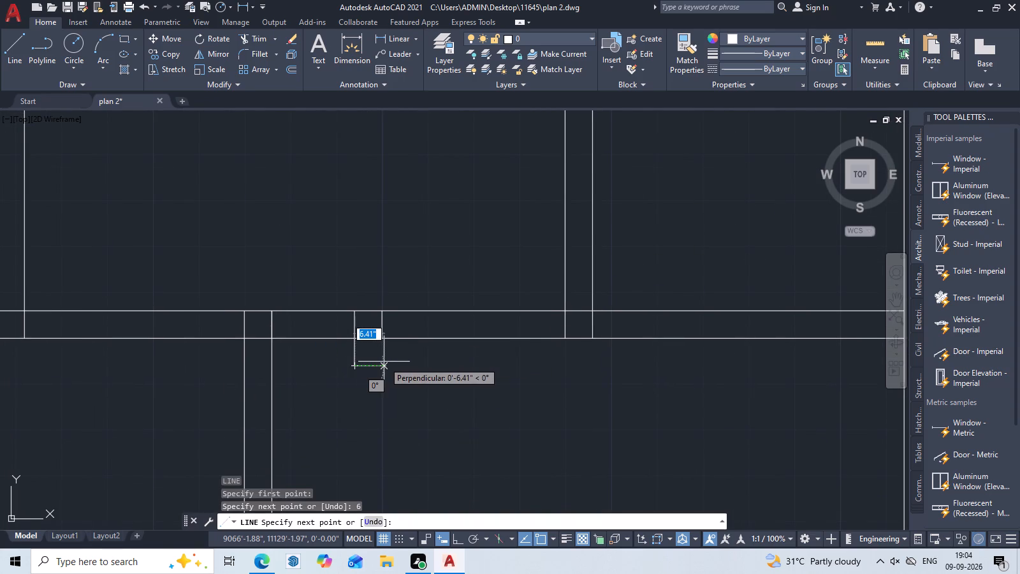
{"action": "type", "text": "6"}
{"action": "key", "text": "space"}
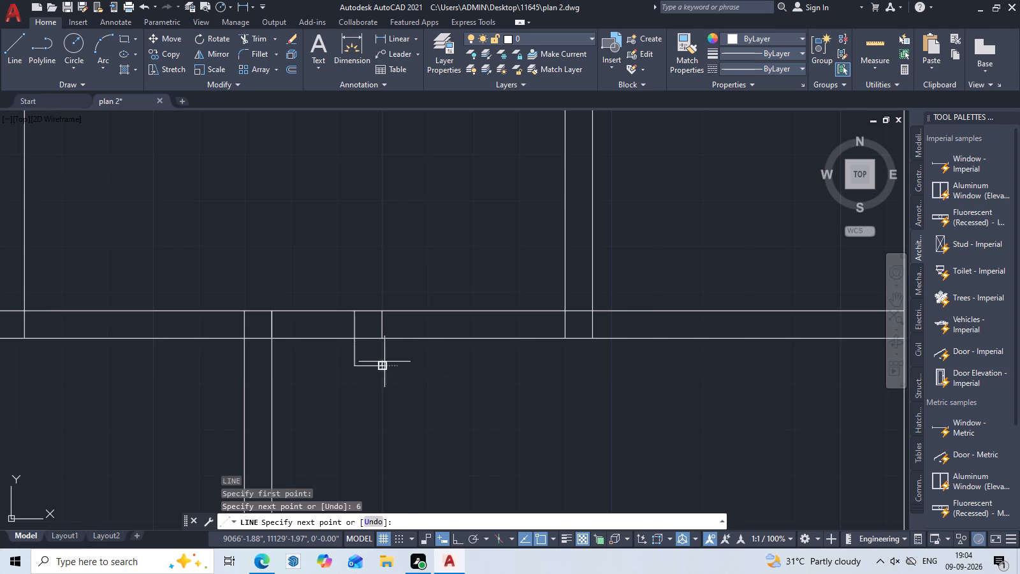
{"action": "left_click", "coordinate": [383, 340]}
{"action": "key", "text": "Escape"}
{"action": "middle_click_drag", "start_coordinate": [448, 381], "coordinate": [467, 381]}
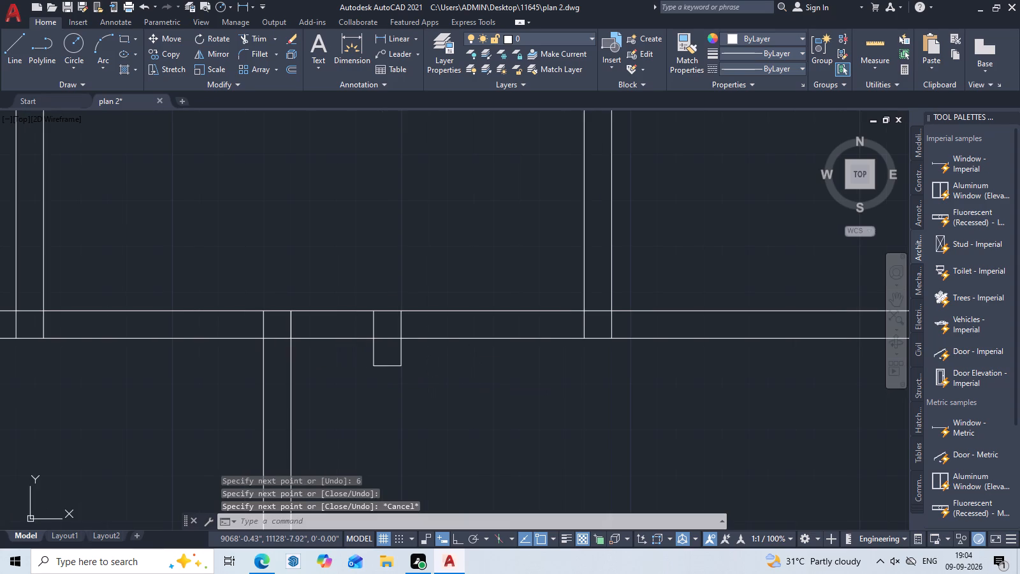
Trim away the lower horizontal wall lines between the left vertical partition and the new stub, including the central partition's lines within the wall thickness.
{"action": "type", "text": "TR"}
{"action": "key", "text": "space"}
{"action": "left_click_drag", "start_coordinate": [328, 296], "coordinate": [326, 351]}
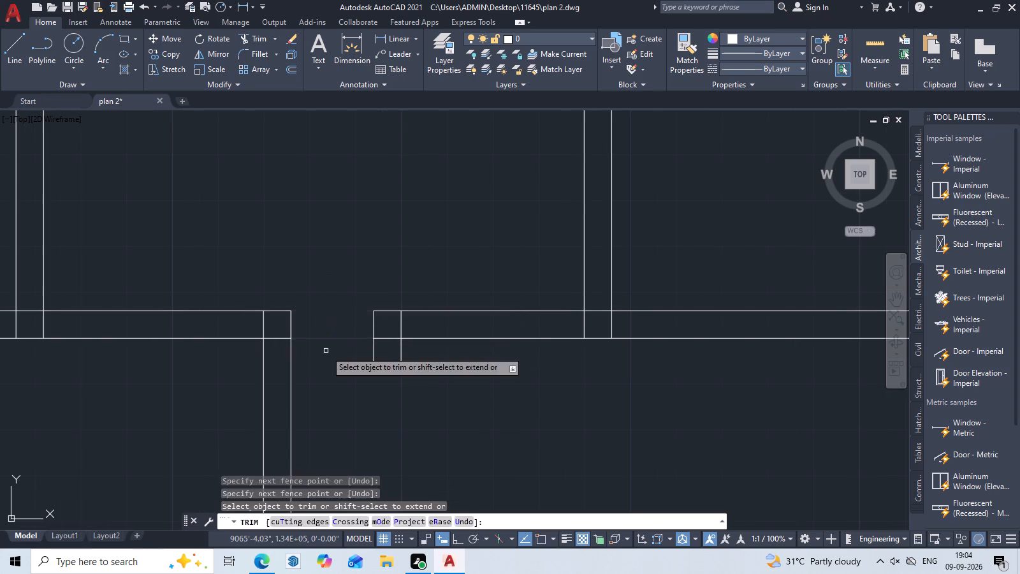
{"action": "left_click_drag", "start_coordinate": [279, 284], "coordinate": [195, 348]}
{"action": "left_click_drag", "start_coordinate": [298, 317], "coordinate": [254, 322]}
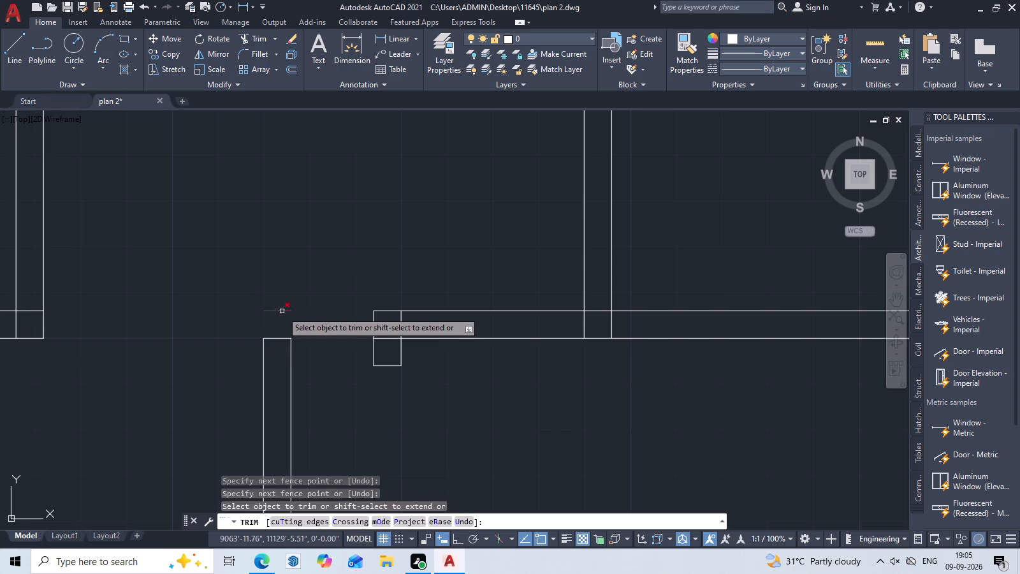
{"action": "left_click", "coordinate": [282, 311]}
Trim the inner lines where the lower horizontal wall meets the new stub and where it meets the right-hand vertical partition.
{"action": "left_click_drag", "start_coordinate": [391, 342], "coordinate": [407, 320]}
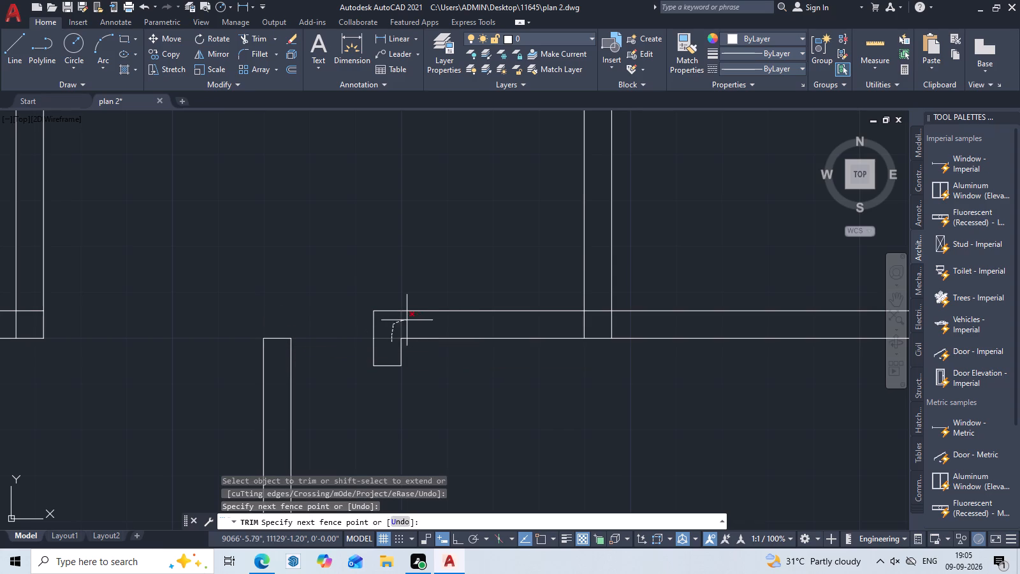
{"action": "left_click_drag", "start_coordinate": [407, 320], "coordinate": [427, 322]}
{"action": "scroll", "coordinate": [427, 322], "scroll_direction": "down", "scroll_amount": 2}
{"action": "scroll", "coordinate": [500, 323], "scroll_direction": "up", "scroll_amount": 3}
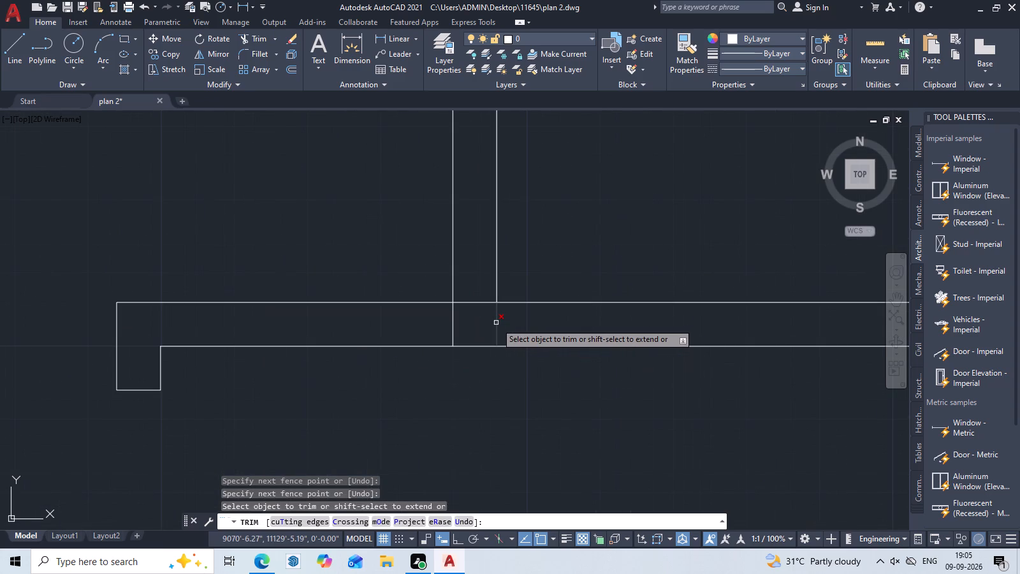
{"action": "middle_click_drag", "start_coordinate": [496, 323], "coordinate": [475, 328]}
{"action": "left_click_drag", "start_coordinate": [454, 246], "coordinate": [416, 329]}
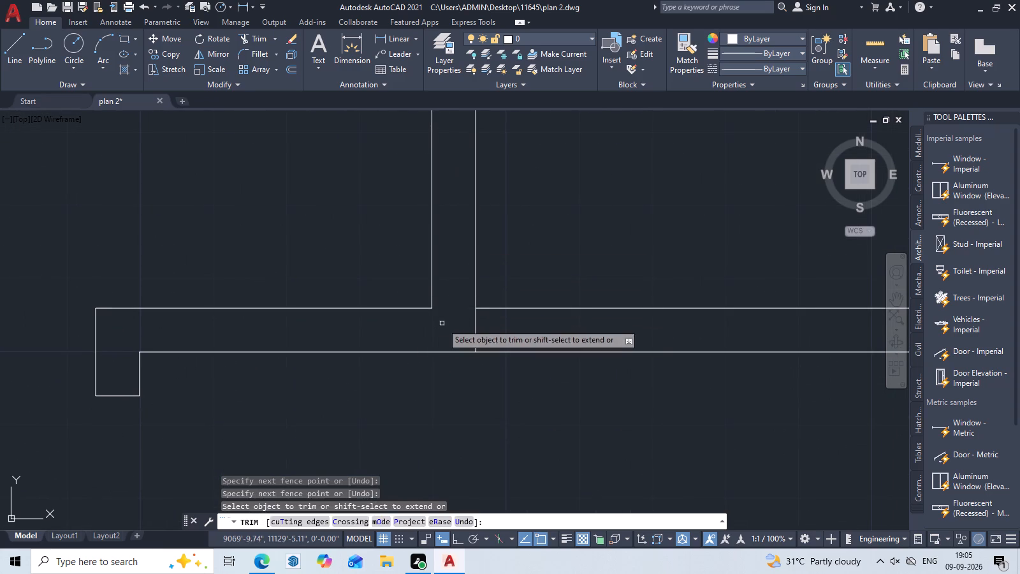
{"action": "left_click_drag", "start_coordinate": [452, 324], "coordinate": [495, 327]}
{"action": "left_click_drag", "start_coordinate": [513, 328], "coordinate": [520, 328]}
{"action": "scroll", "coordinate": [521, 328], "scroll_direction": "down", "scroll_amount": 4}
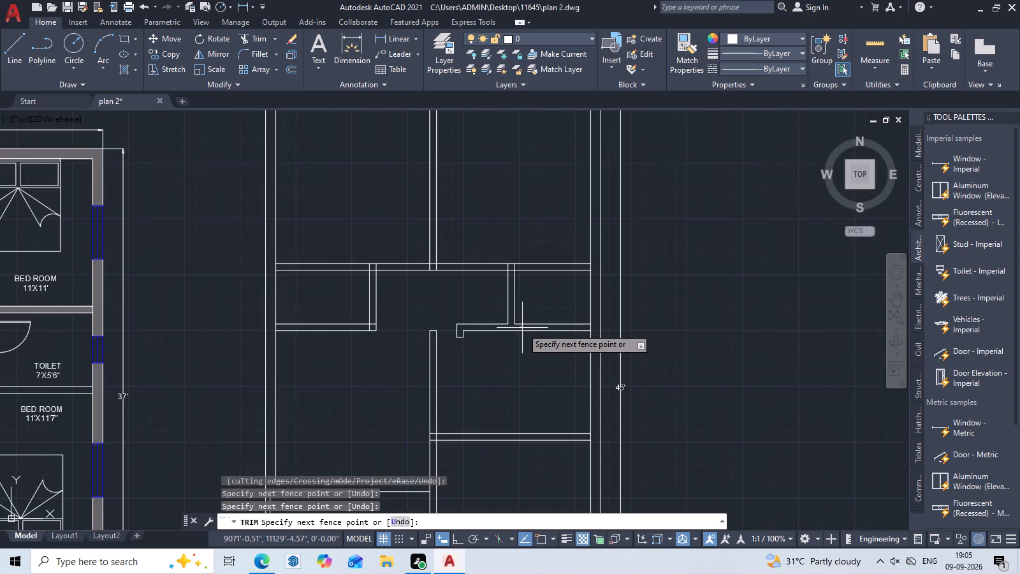
{"action": "left_click", "coordinate": [522, 328]}
{"action": "middle_click_drag", "start_coordinate": [490, 412], "coordinate": [486, 390]}
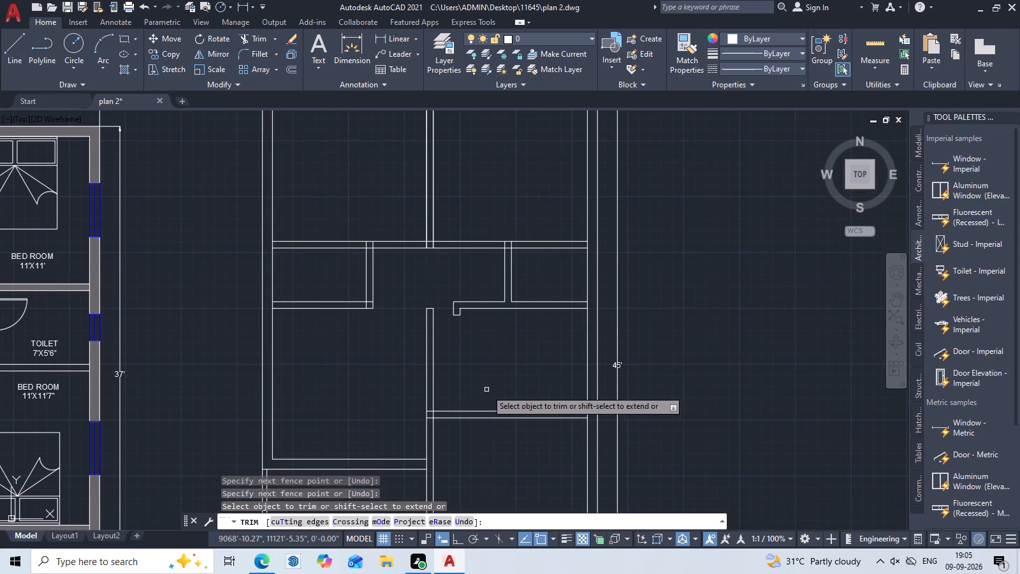
{"action": "middle_click_drag", "start_coordinate": [491, 378], "coordinate": [479, 364]}
{"action": "key", "text": "Escape"}
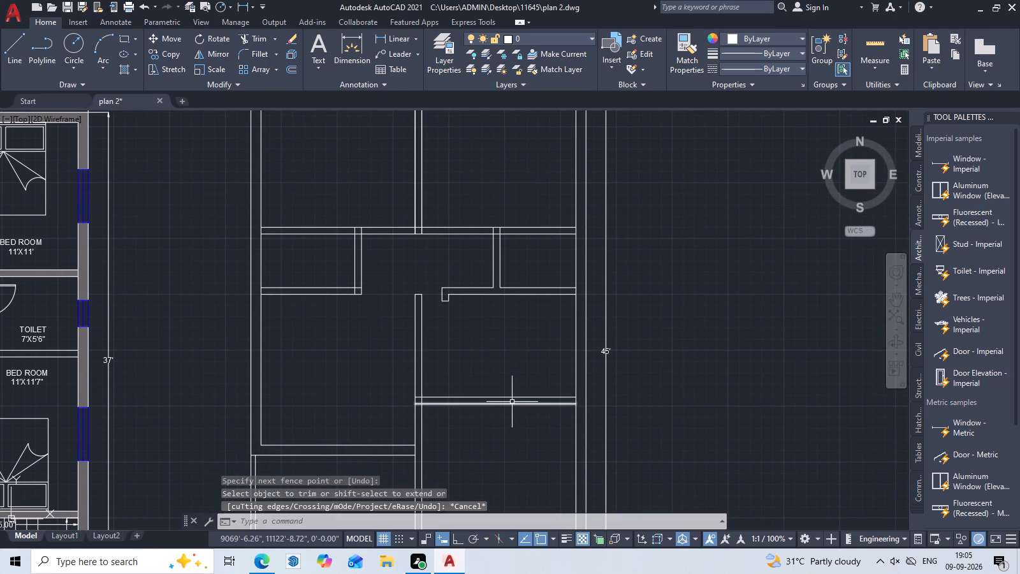
Offset the upper line of the cross wall right of the central partition 2' upward.
{"action": "type", "text": "O"}
{"action": "key", "text": "space"}
{"action": "key", "text": "2"}
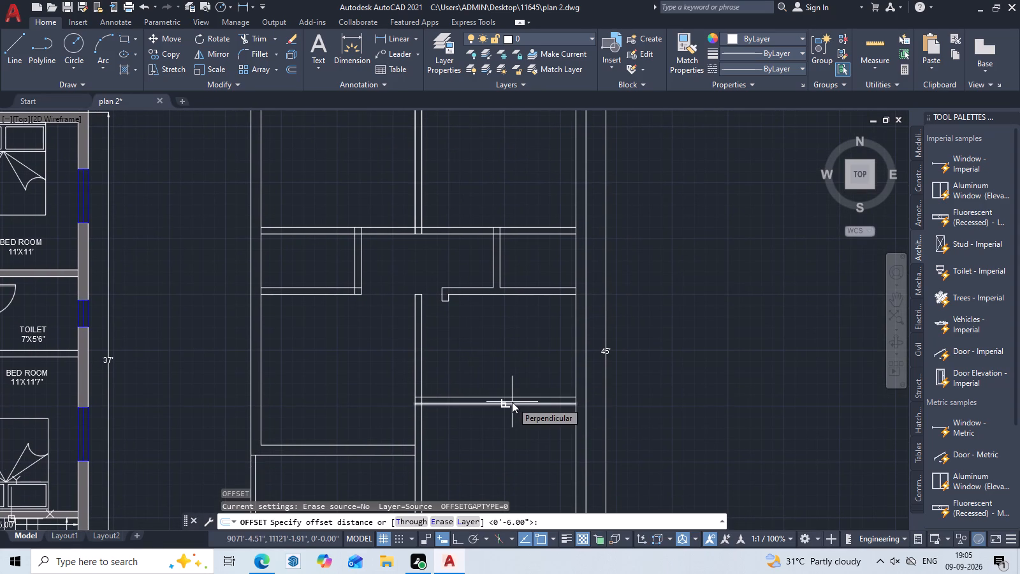
{"action": "type", "text": "'"}
{"action": "key", "text": "space"}
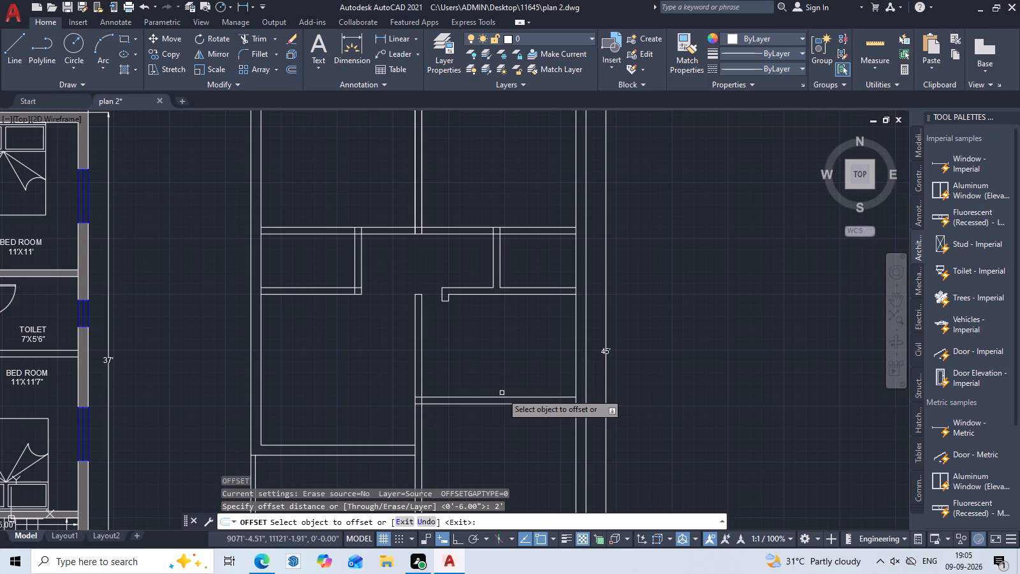
{"action": "left_click", "coordinate": [502, 396]}
{"action": "left_click", "coordinate": [504, 337]}
{"action": "key", "text": "Escape"}
{"action": "middle_click_drag", "start_coordinate": [450, 378], "coordinate": [465, 385]}
{"action": "scroll", "coordinate": [448, 362], "scroll_direction": "up", "scroll_amount": 1}
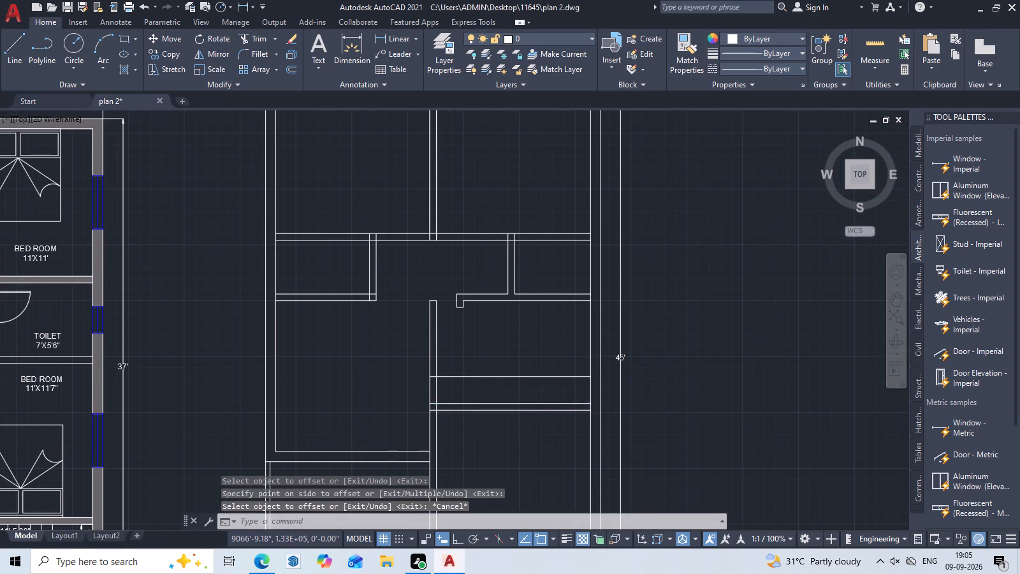
Draw a short horizontal line across the central partition's thickness, just above the new offset line.
{"action": "type", "text": "L"}
{"action": "key", "text": "space"}
{"action": "scroll", "coordinate": [451, 366], "scroll_direction": "up", "scroll_amount": 2}
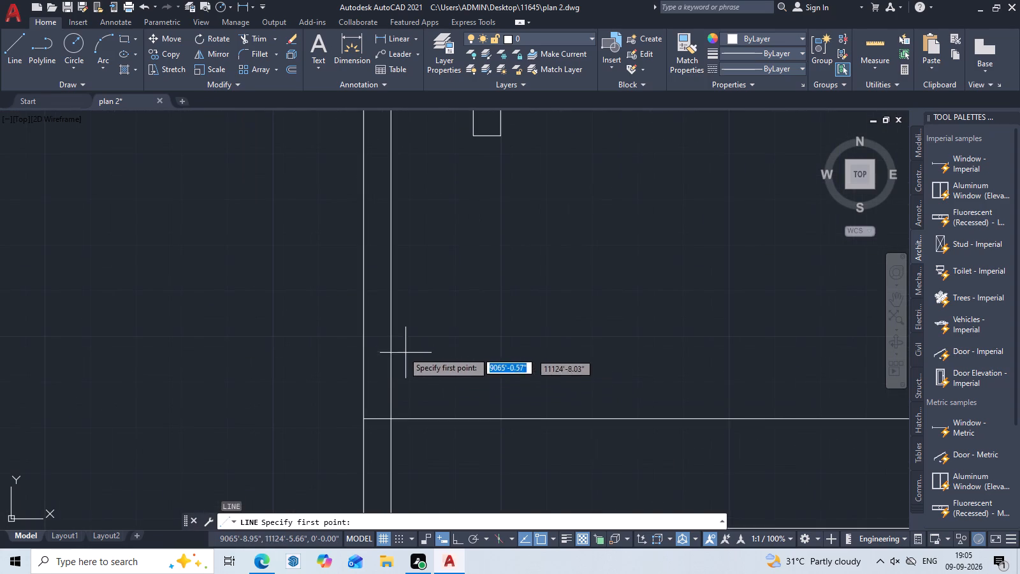
{"action": "left_click", "coordinate": [364, 375]}
{"action": "left_click", "coordinate": [391, 375]}
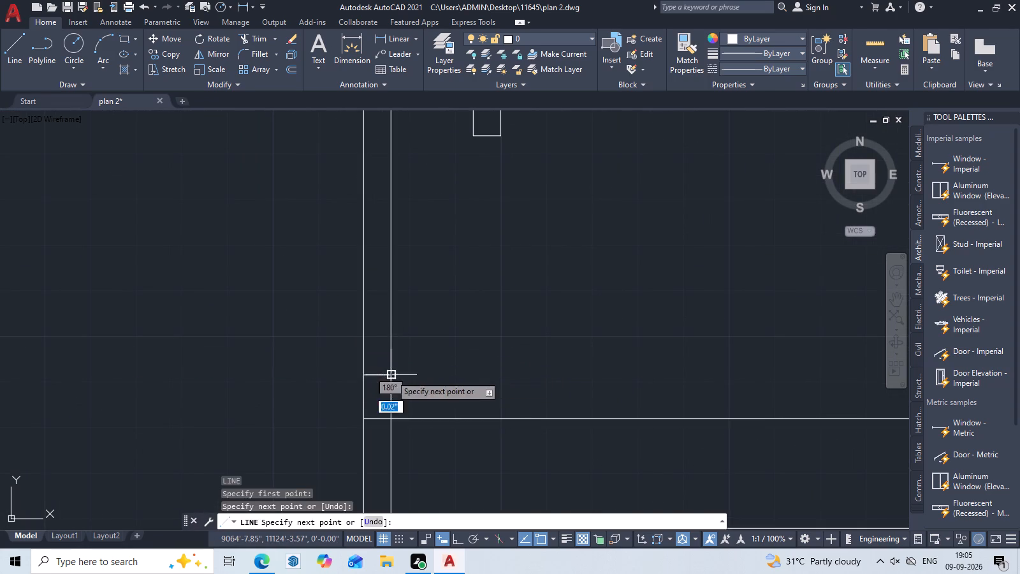
{"action": "key", "text": "Escape"}
Trim away both central partition lines above the new short horizontal line.
{"action": "type", "text": "TR"}
{"action": "key", "text": "space"}
{"action": "left_click_drag", "start_coordinate": [476, 314], "coordinate": [339, 299]}
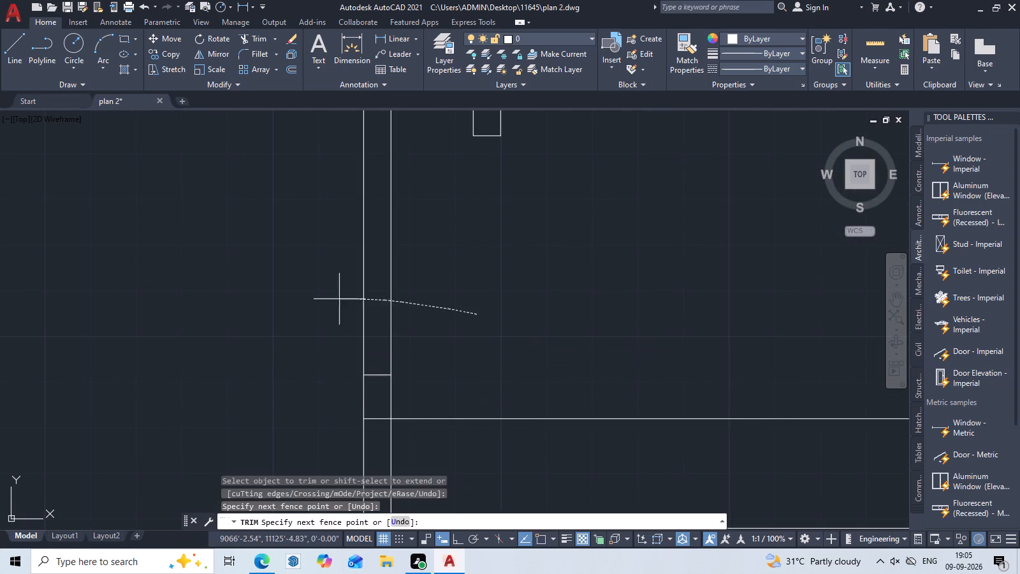
{"action": "left_click_drag", "start_coordinate": [339, 299], "coordinate": [272, 302]}
Trim the offset line and both cross-wall lines inside the central partition, and the partition's right line within the cross wall's thickness.
{"action": "scroll", "coordinate": [430, 317], "scroll_direction": "down", "scroll_amount": 3}
{"action": "middle_click_drag", "start_coordinate": [457, 332], "coordinate": [479, 324]}
{"action": "scroll", "coordinate": [460, 327], "scroll_direction": "up", "scroll_amount": 2}
{"action": "middle_click_drag", "start_coordinate": [440, 337], "coordinate": [463, 300]}
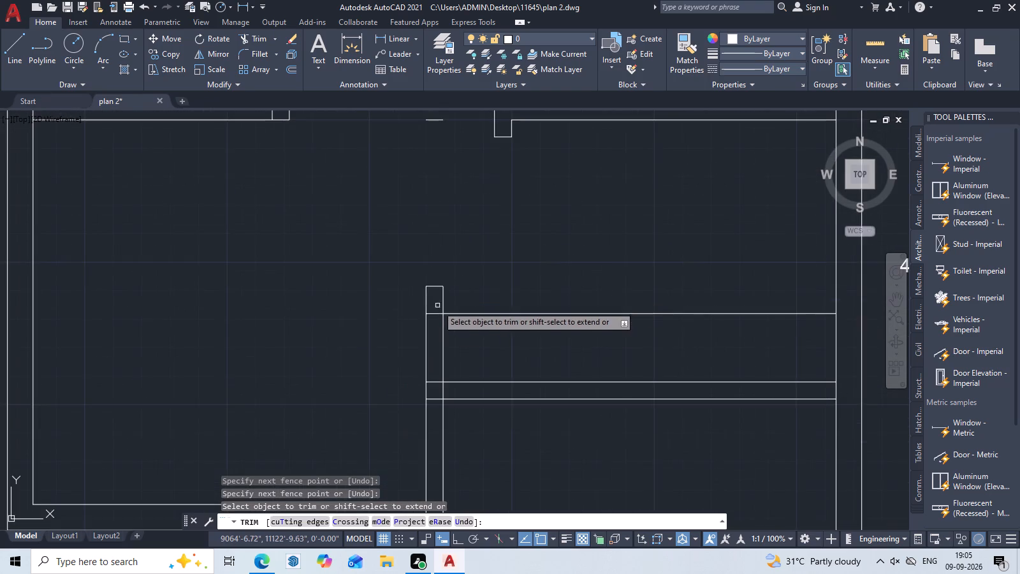
{"action": "scroll", "coordinate": [432, 306], "scroll_direction": "up", "scroll_amount": 3}
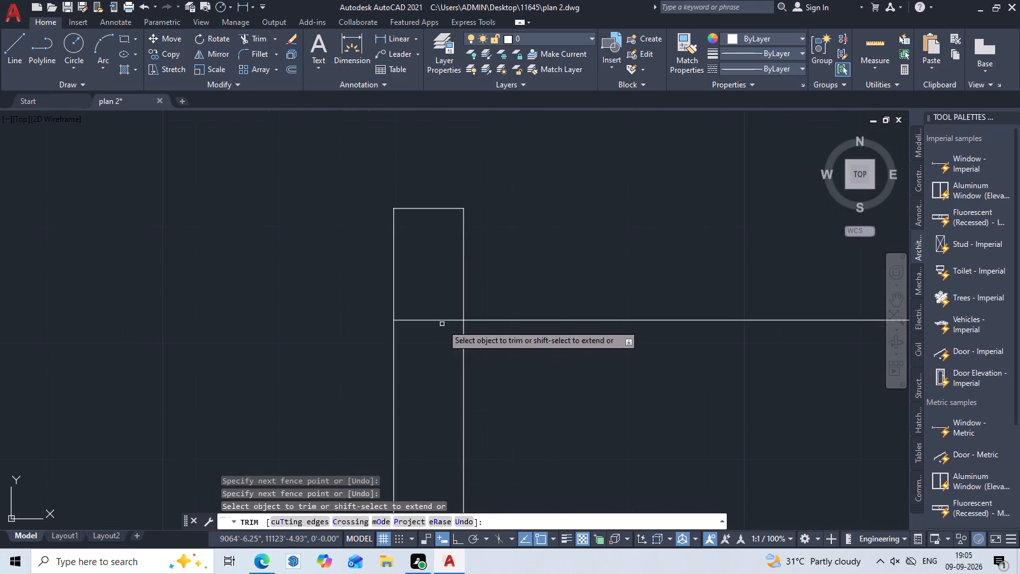
{"action": "left_click", "coordinate": [442, 320]}
{"action": "scroll", "coordinate": [444, 332], "scroll_direction": "down", "scroll_amount": 3}
{"action": "middle_click_drag", "start_coordinate": [483, 388], "coordinate": [483, 387]}
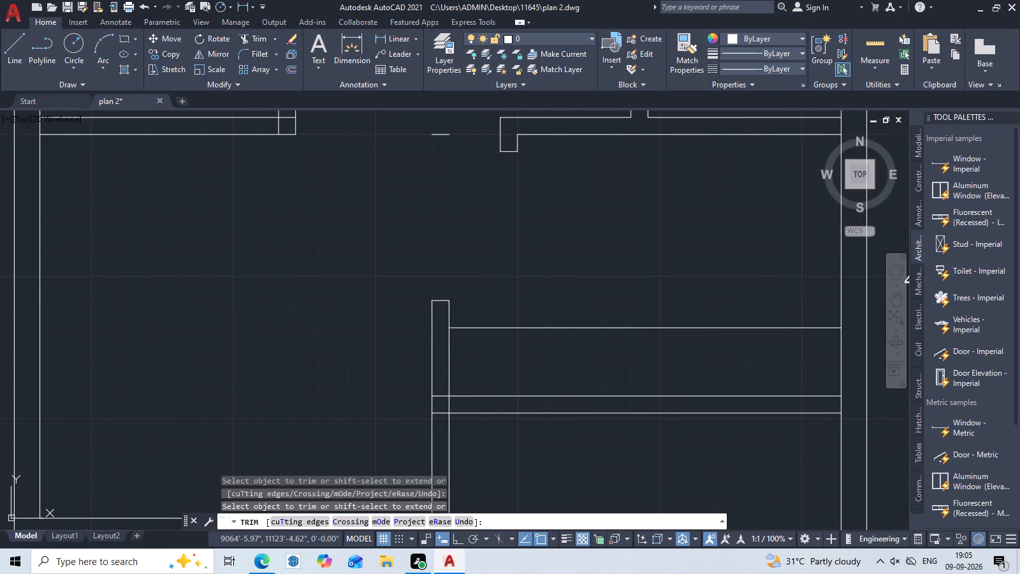
{"action": "middle_click_drag", "start_coordinate": [483, 387], "coordinate": [489, 339]}
{"action": "scroll", "coordinate": [467, 356], "scroll_direction": "up", "scroll_amount": 2}
{"action": "left_click", "coordinate": [421, 338]}
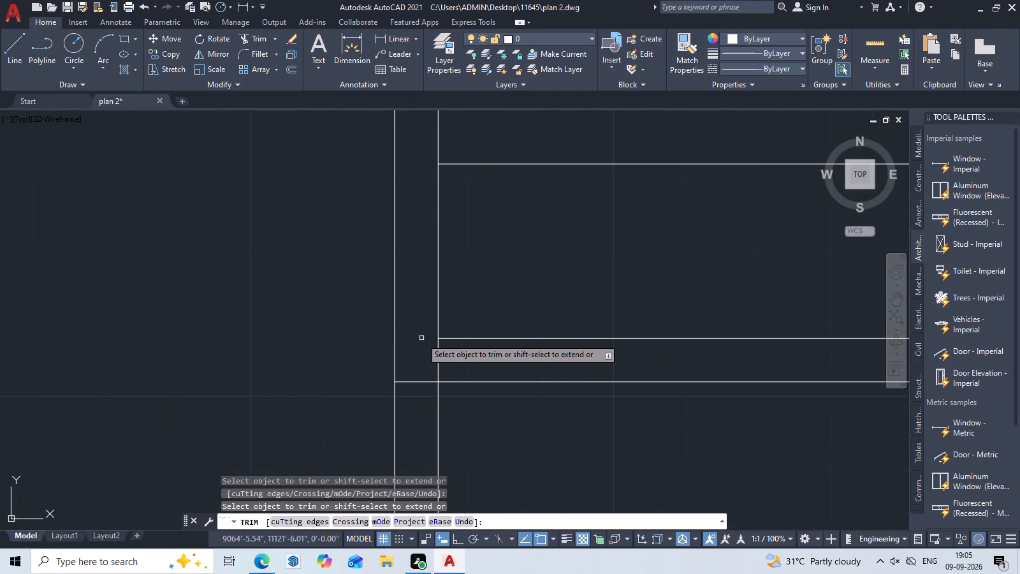
{"action": "left_click", "coordinate": [417, 384]}
{"action": "double_click", "coordinate": [439, 364]}
{"action": "scroll", "coordinate": [449, 364], "scroll_direction": "down", "scroll_amount": 4}
{"action": "middle_click_drag", "start_coordinate": [497, 408], "coordinate": [482, 385]}
{"action": "key", "text": "Escape"}
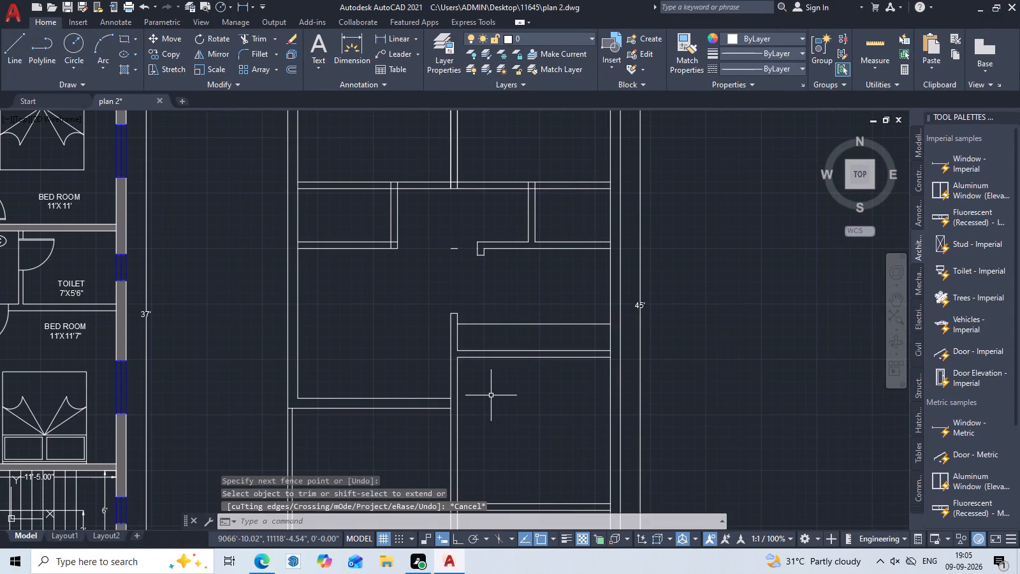
{"action": "middle_click_drag", "start_coordinate": [486, 395], "coordinate": [462, 378]}
{"action": "scroll", "coordinate": [453, 372], "scroll_direction": "up", "scroll_amount": 1}
{"action": "middle_click_drag", "start_coordinate": [453, 373], "coordinate": [463, 367]}
{"action": "key", "text": "Escape"}
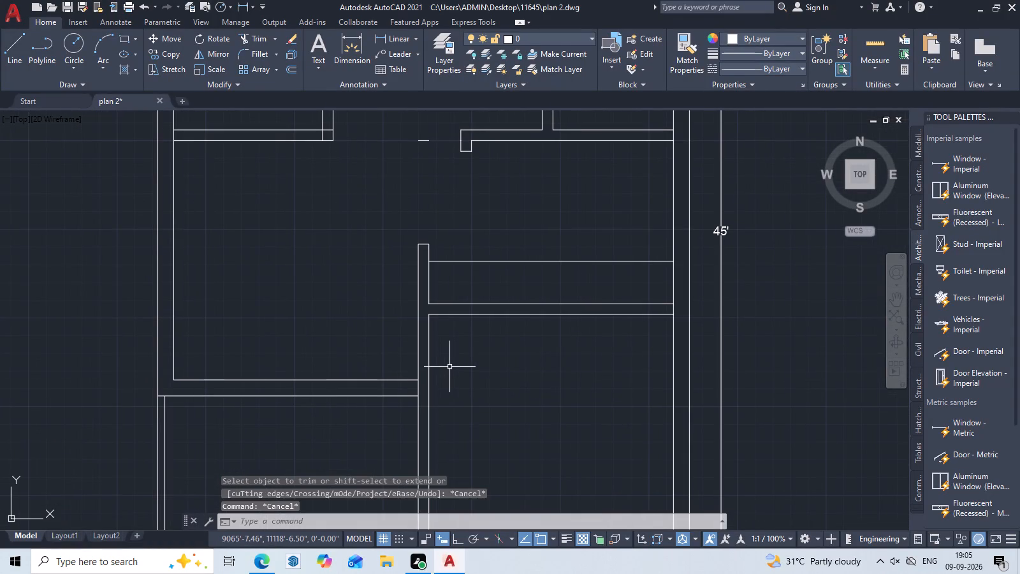
{"action": "key", "text": "Escape"}
Draw a short horizontal line across the central partition's thickness, just below the cross wall's lower line.
{"action": "type", "text": "L"}
{"action": "key", "text": "space"}
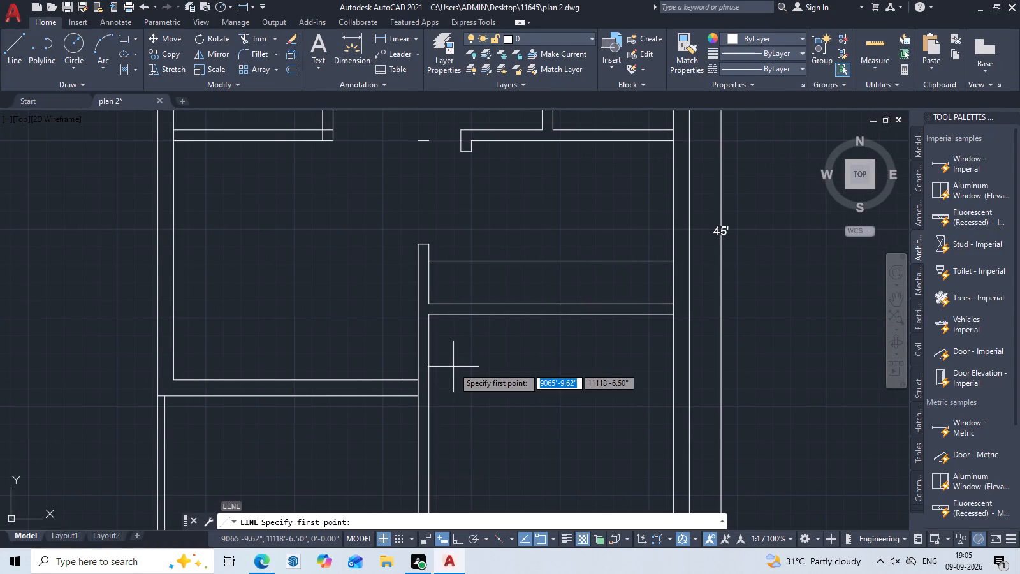
{"action": "scroll", "coordinate": [453, 367], "scroll_direction": "up", "scroll_amount": 2}
{"action": "middle_click_drag", "start_coordinate": [458, 379], "coordinate": [465, 406]}
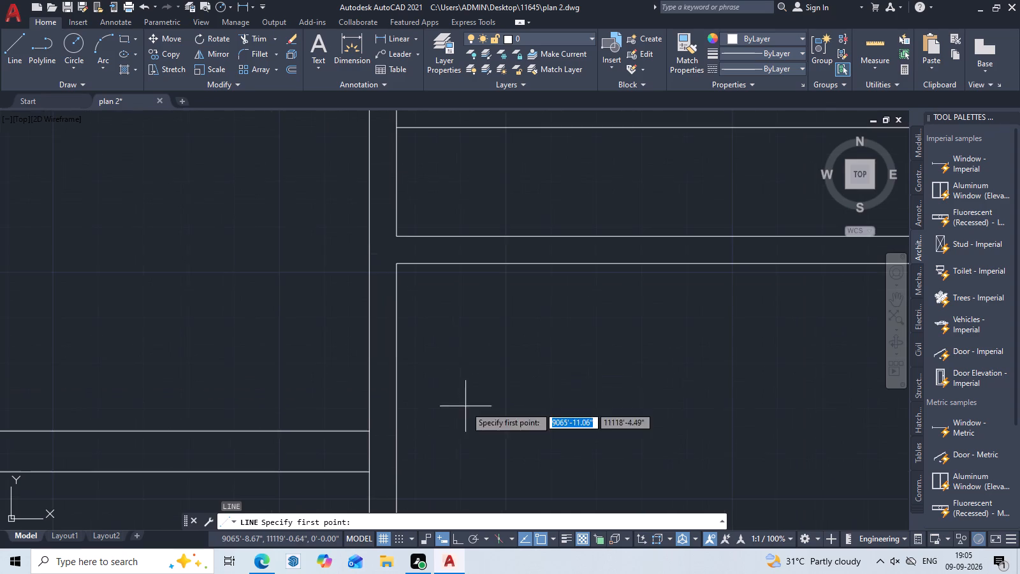
{"action": "scroll", "coordinate": [416, 331], "scroll_direction": "up", "scroll_amount": 2}
{"action": "left_click", "coordinate": [292, 182]}
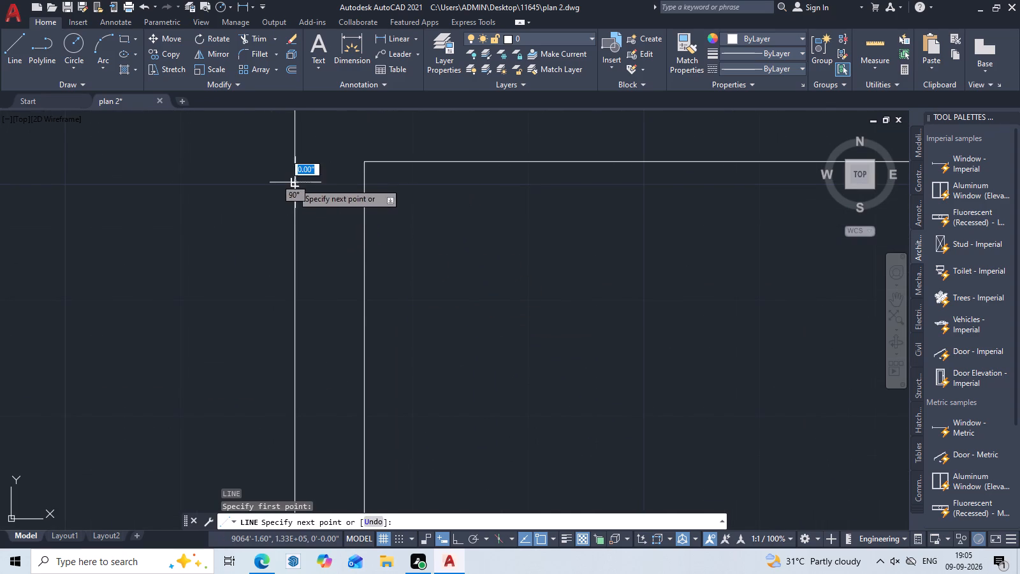
{"action": "left_click", "coordinate": [363, 182]}
{"action": "key", "text": "Escape"}
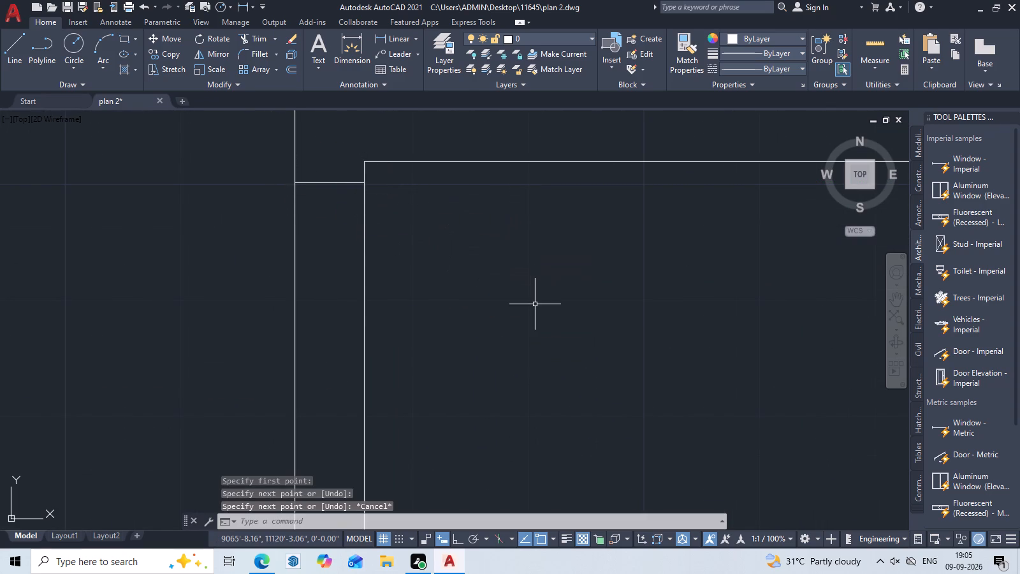
Offset the short horizontal line below the cross wall 2'8" downward to mark the door opening in the central partition.
{"action": "type", "text": "O"}
{"action": "key", "text": "space"}
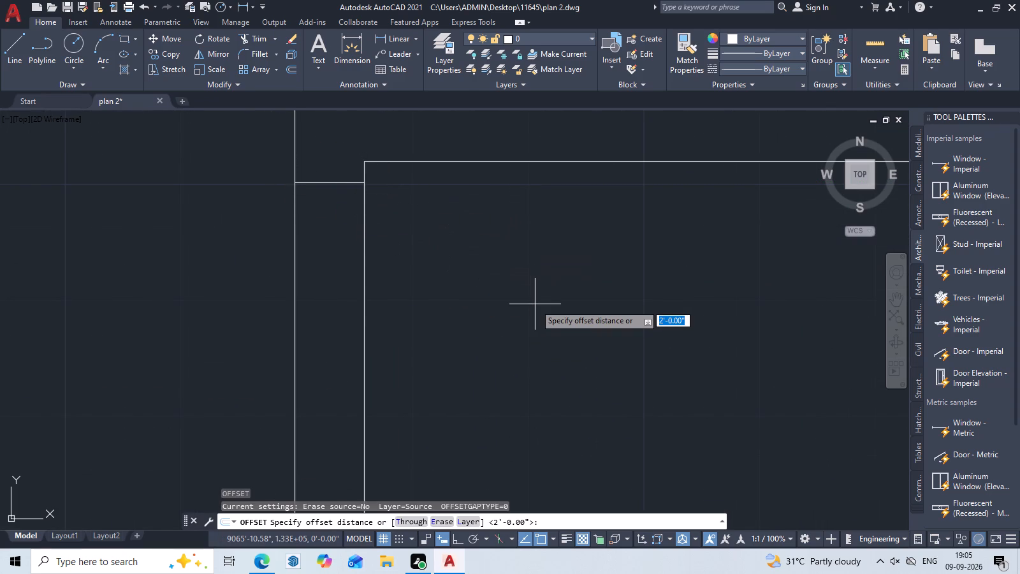
{"action": "key", "text": "2"}
{"action": "key", "text": "apostrophe"}
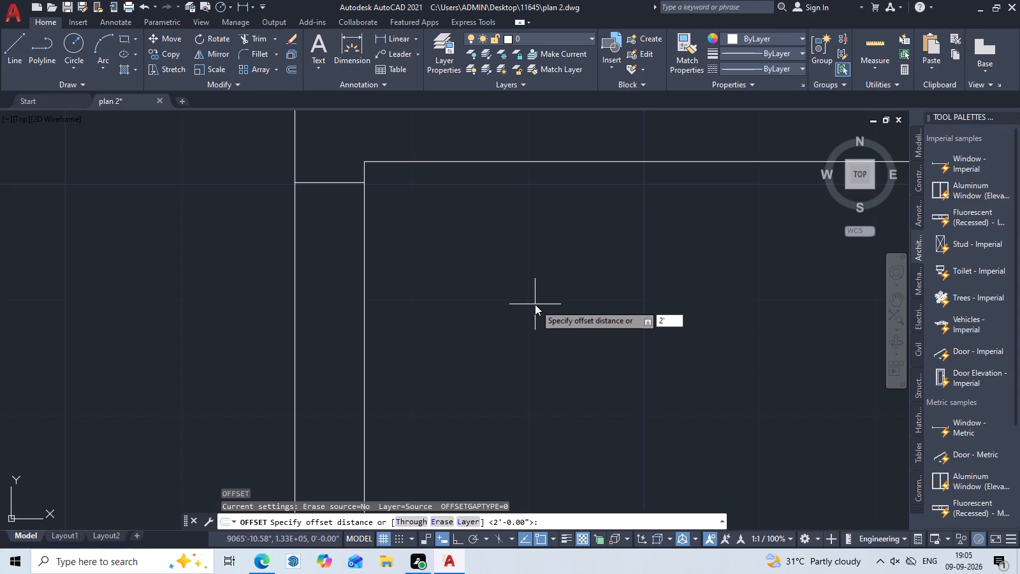
{"action": "type", "text": "8\""}
{"action": "key", "text": "space"}
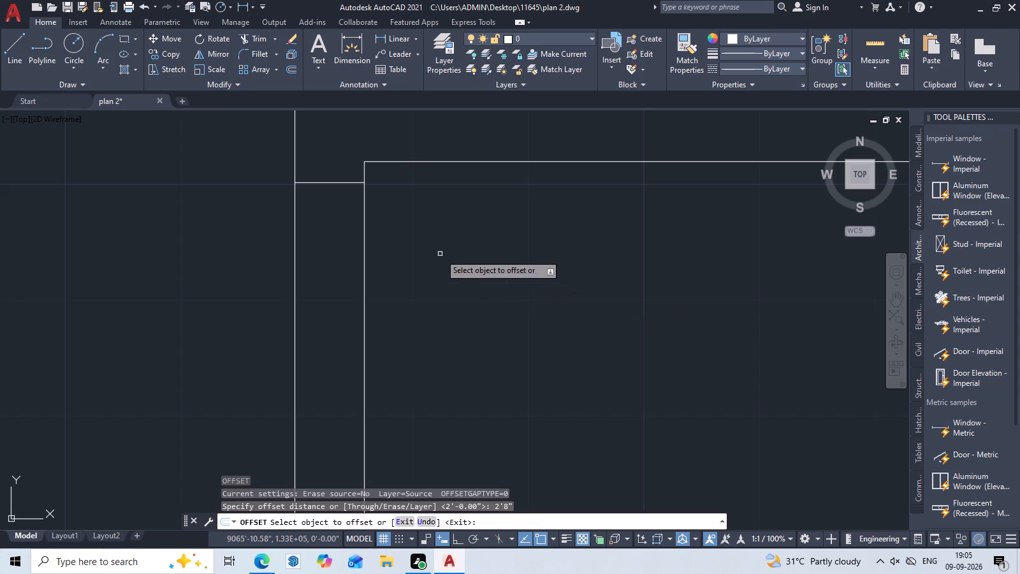
{"action": "left_click", "coordinate": [336, 183]}
{"action": "scroll", "coordinate": [347, 303], "scroll_direction": "down", "scroll_amount": 2}
{"action": "middle_click_drag", "start_coordinate": [347, 318], "coordinate": [348, 286]}
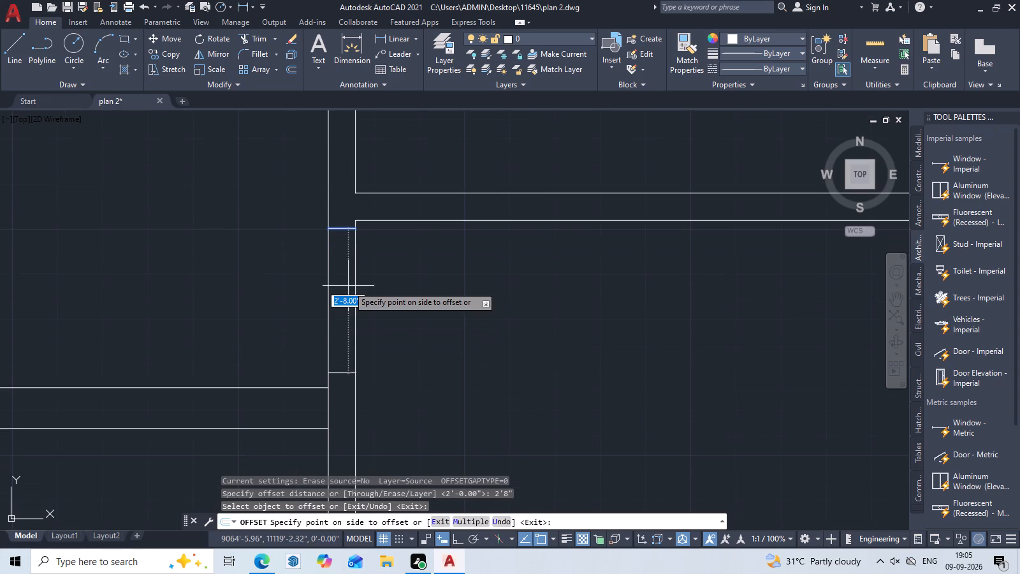
{"action": "left_click", "coordinate": [348, 286]}
{"action": "key", "text": "Escape"}
Draw a 2'8" horizontal door leaf line rightward from the right end of the opening's upper jamb line, with ortho on.
{"action": "type", "text": "L"}
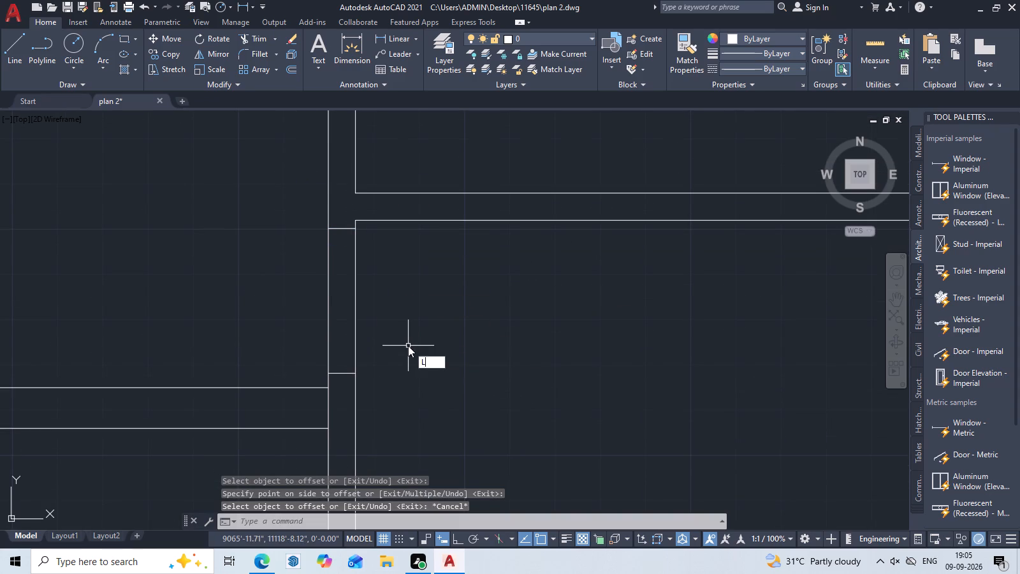
{"action": "key", "text": "space"}
{"action": "left_click", "coordinate": [354, 230]}
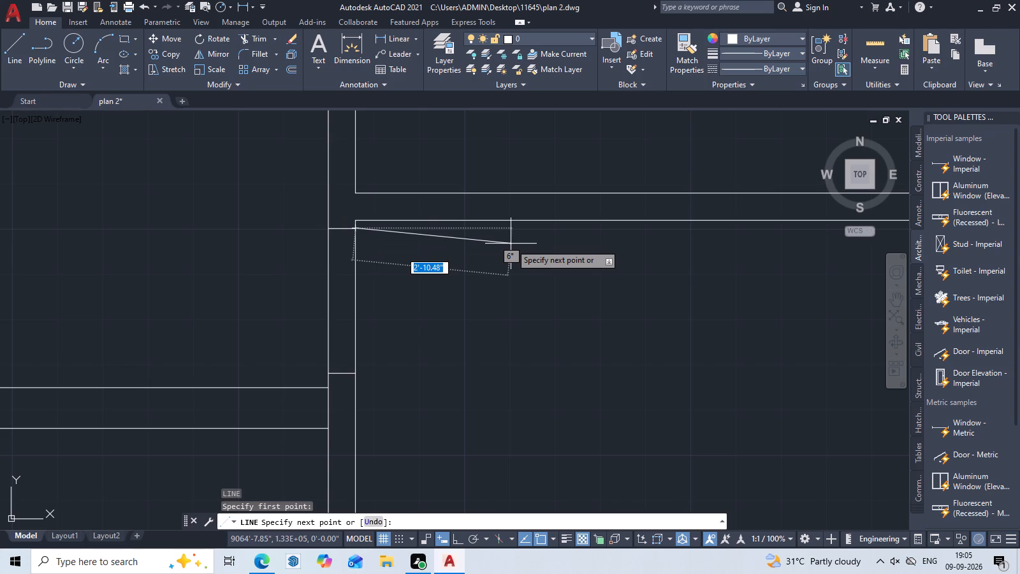
{"action": "key", "text": "F8"}
{"action": "key", "text": "2"}
{"action": "type", "text": "'8\""}
{"action": "key", "text": "space"}
{"action": "key", "text": "Escape"}
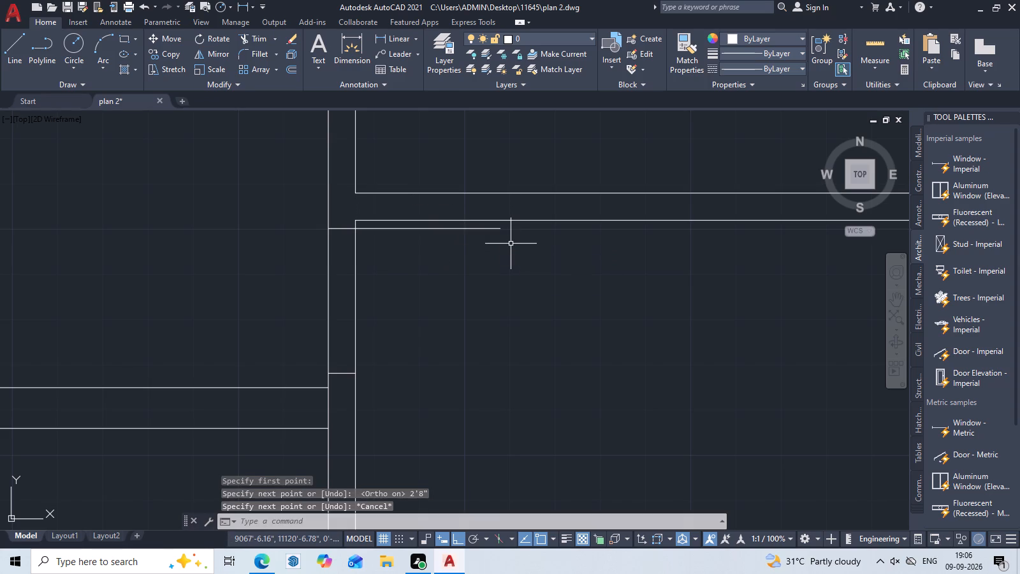
Offset the door leaf line and the upper jamb line 1" downward.
{"action": "type", "text": "O"}
{"action": "key", "text": "space"}
{"action": "key", "text": "1"}
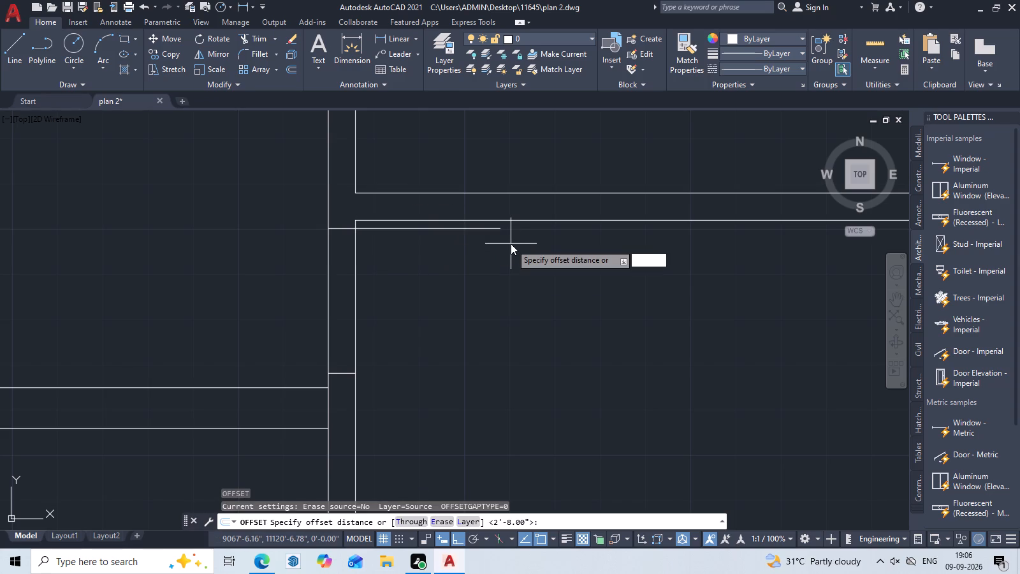
{"action": "key", "text": "space"}
{"action": "left_click", "coordinate": [419, 229]}
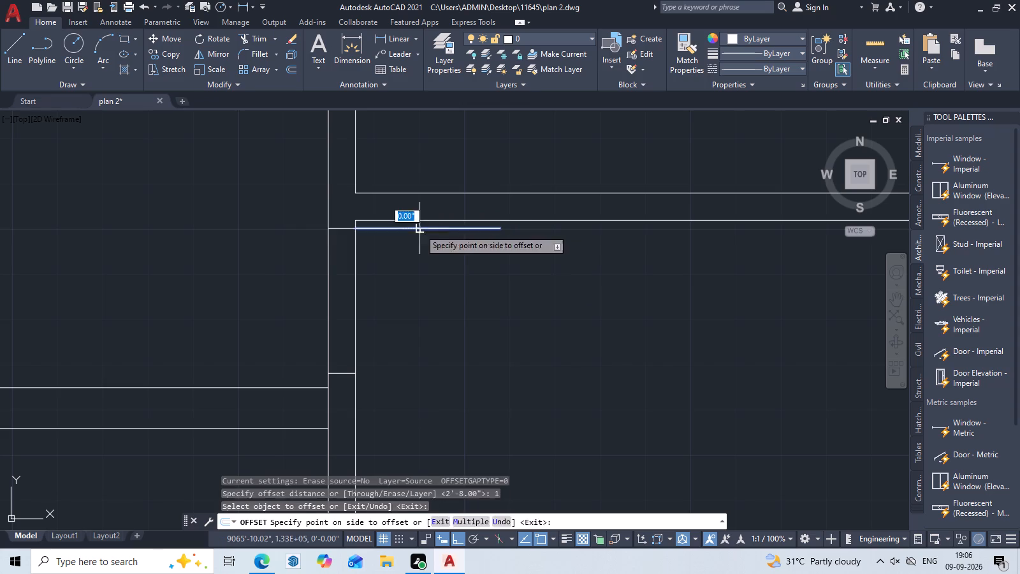
{"action": "left_click", "coordinate": [418, 265]}
{"action": "left_click", "coordinate": [339, 226]}
{"action": "left_click", "coordinate": [341, 229]}
{"action": "left_click", "coordinate": [345, 256]}
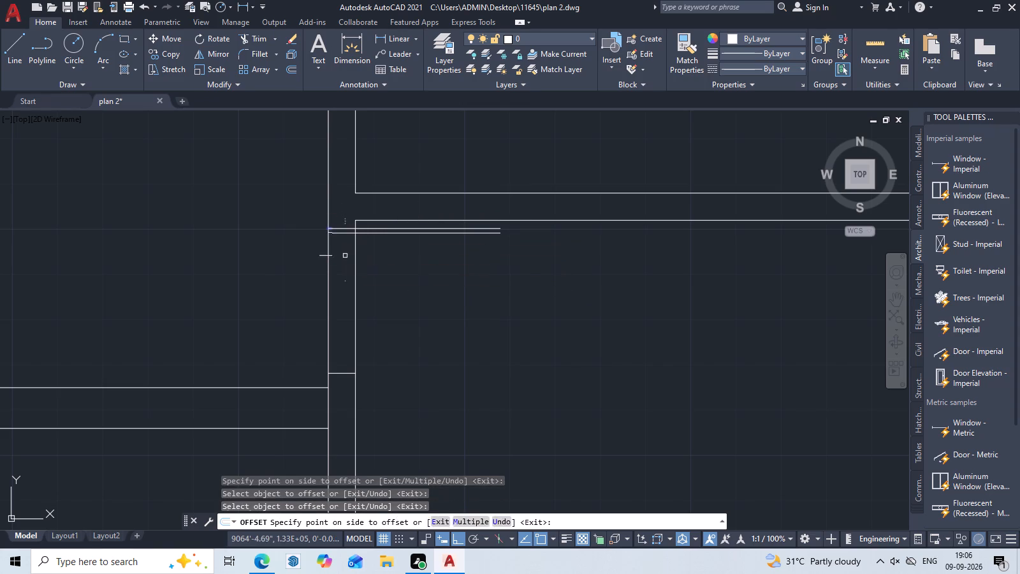
{"action": "key", "text": "Escape"}
Draw the door swing as a three-point arc from the leaf's free end to the right end of the lower jamb line.
{"action": "key", "text": "a"}
{"action": "key", "text": "space"}
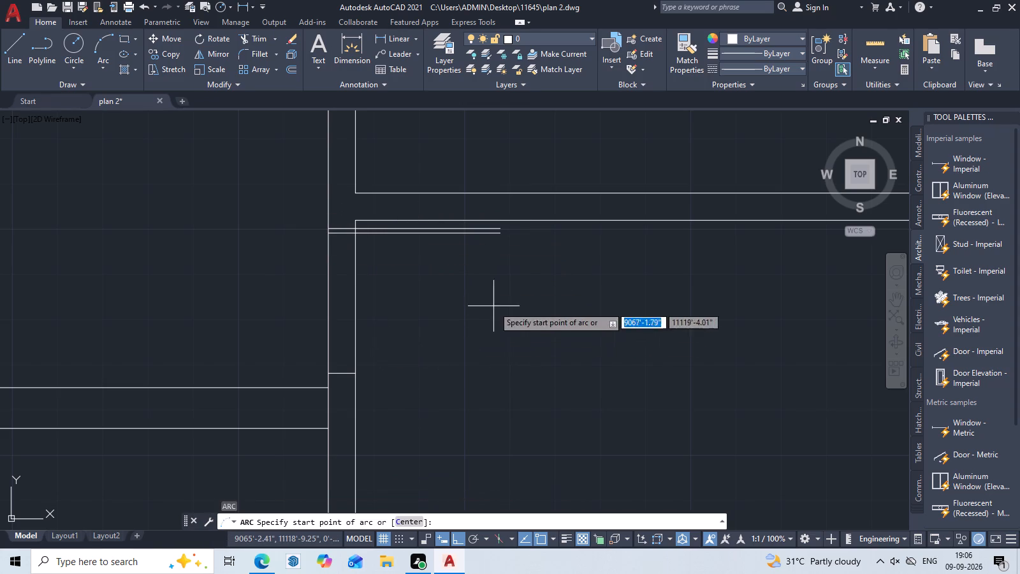
{"action": "scroll", "coordinate": [495, 248], "scroll_direction": "up", "scroll_amount": 2}
{"action": "scroll", "coordinate": [511, 199], "scroll_direction": "up", "scroll_amount": 2}
{"action": "left_click", "coordinate": [510, 199]}
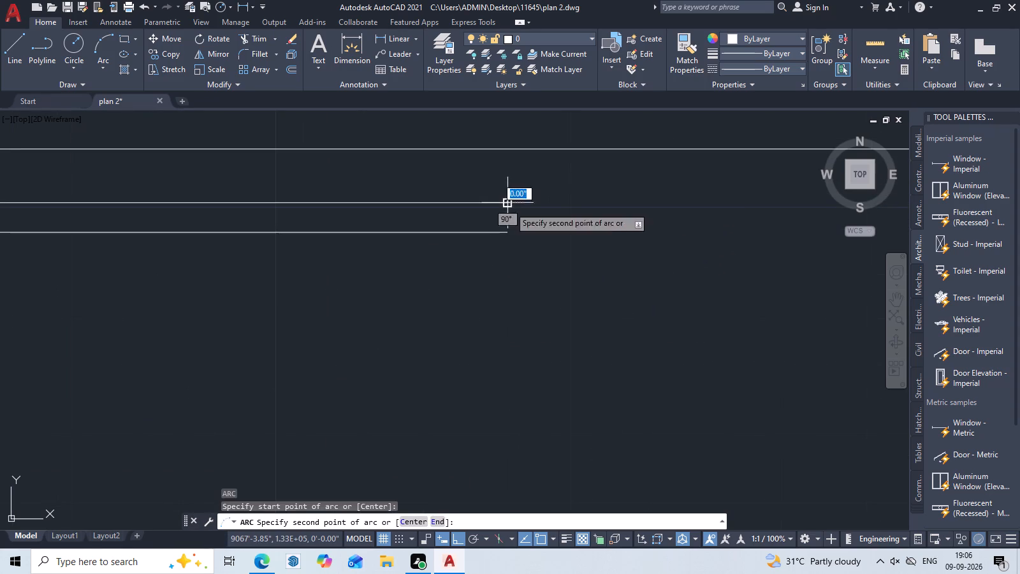
{"action": "left_click", "coordinate": [509, 232]}
{"action": "scroll", "coordinate": [465, 338], "scroll_direction": "down", "scroll_amount": 3}
{"action": "middle_click_drag", "start_coordinate": [411, 379], "coordinate": [523, 259]}
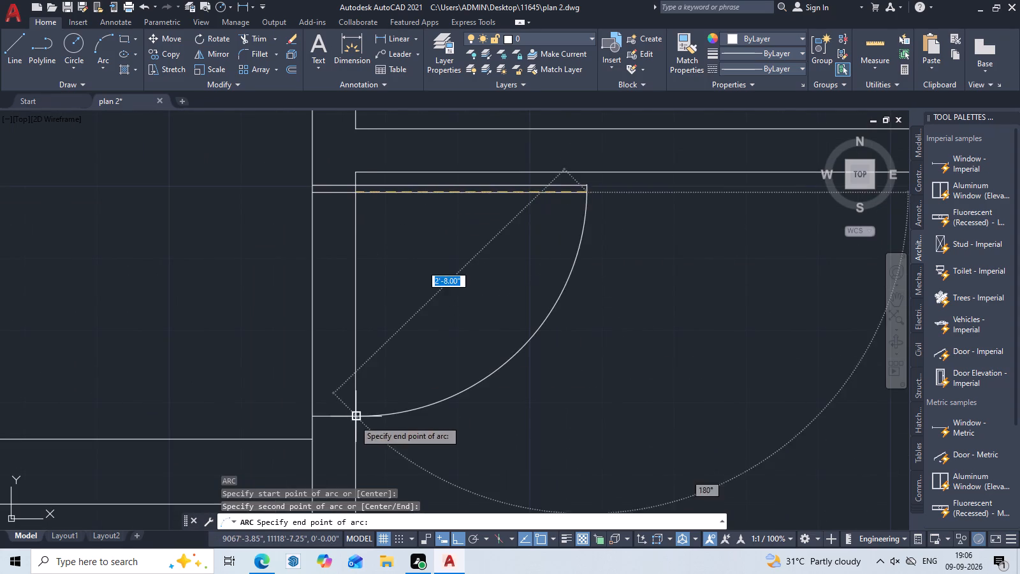
{"action": "left_click", "coordinate": [354, 420]}
{"action": "scroll", "coordinate": [423, 406], "scroll_direction": "down", "scroll_amount": 2}
{"action": "middle_click_drag", "start_coordinate": [474, 391], "coordinate": [488, 415]}
{"action": "scroll", "coordinate": [459, 366], "scroll_direction": "up", "scroll_amount": 2}
{"action": "middle_click_drag", "start_coordinate": [478, 379], "coordinate": [563, 387]}
{"action": "key", "text": "Escape"}
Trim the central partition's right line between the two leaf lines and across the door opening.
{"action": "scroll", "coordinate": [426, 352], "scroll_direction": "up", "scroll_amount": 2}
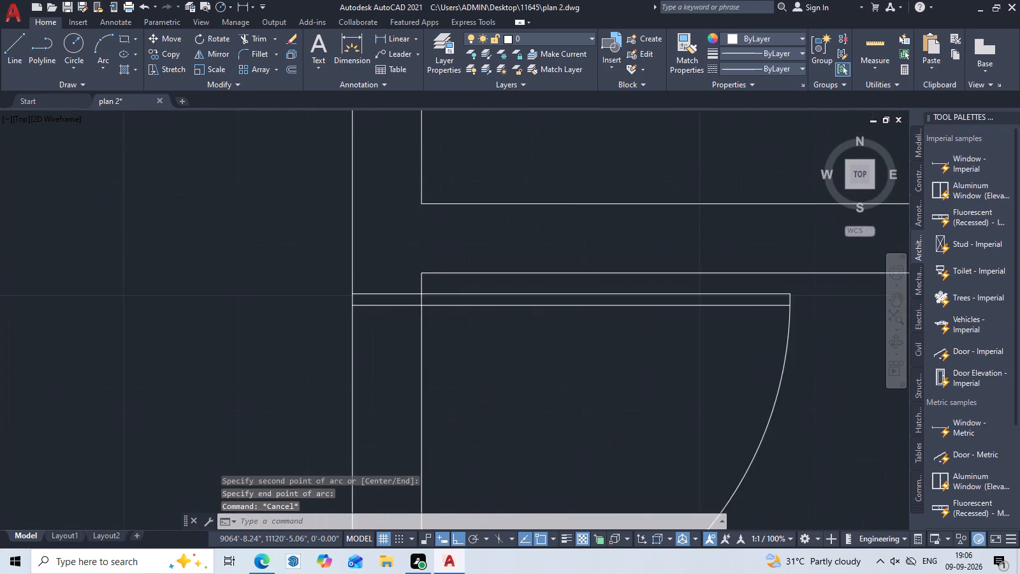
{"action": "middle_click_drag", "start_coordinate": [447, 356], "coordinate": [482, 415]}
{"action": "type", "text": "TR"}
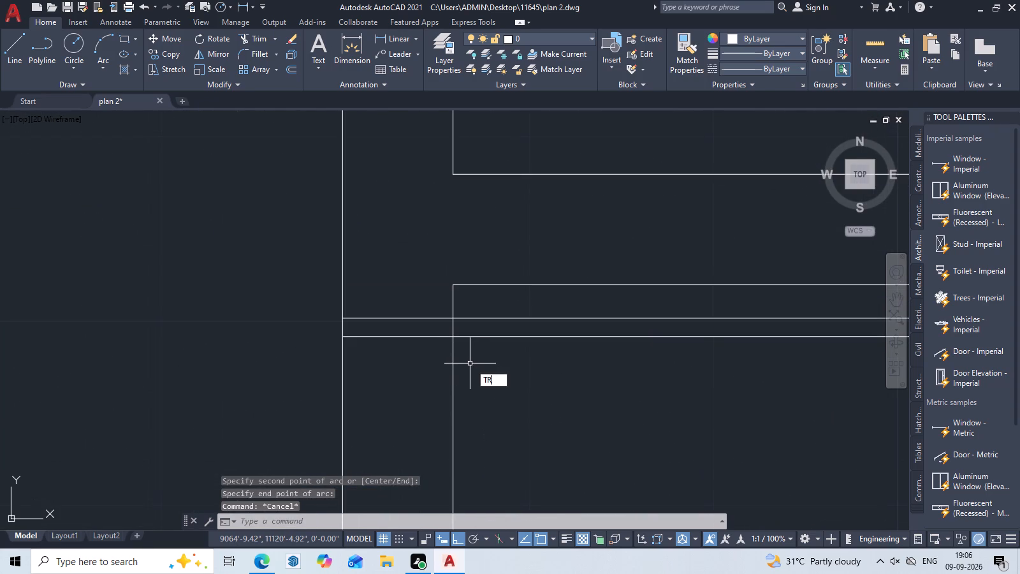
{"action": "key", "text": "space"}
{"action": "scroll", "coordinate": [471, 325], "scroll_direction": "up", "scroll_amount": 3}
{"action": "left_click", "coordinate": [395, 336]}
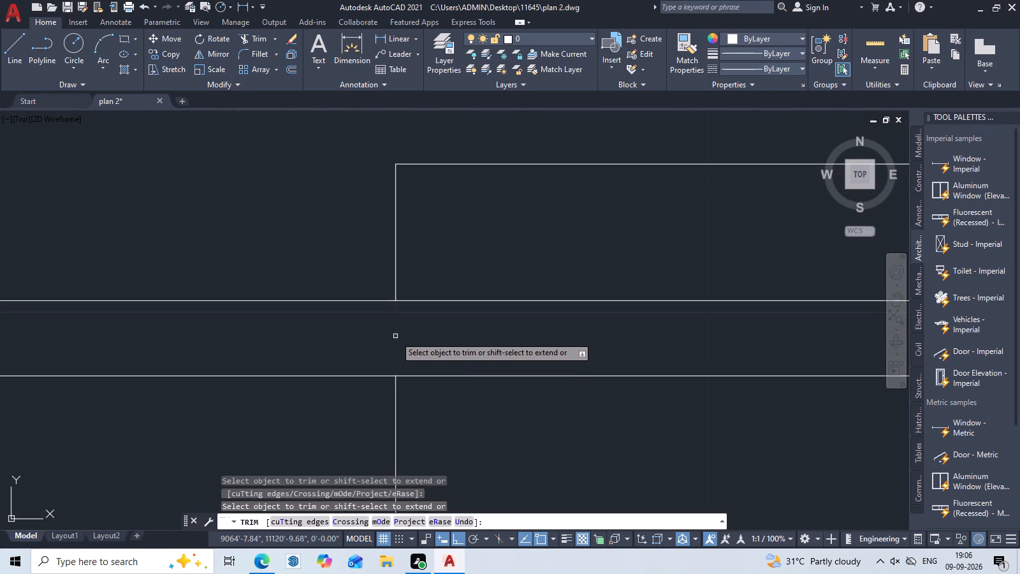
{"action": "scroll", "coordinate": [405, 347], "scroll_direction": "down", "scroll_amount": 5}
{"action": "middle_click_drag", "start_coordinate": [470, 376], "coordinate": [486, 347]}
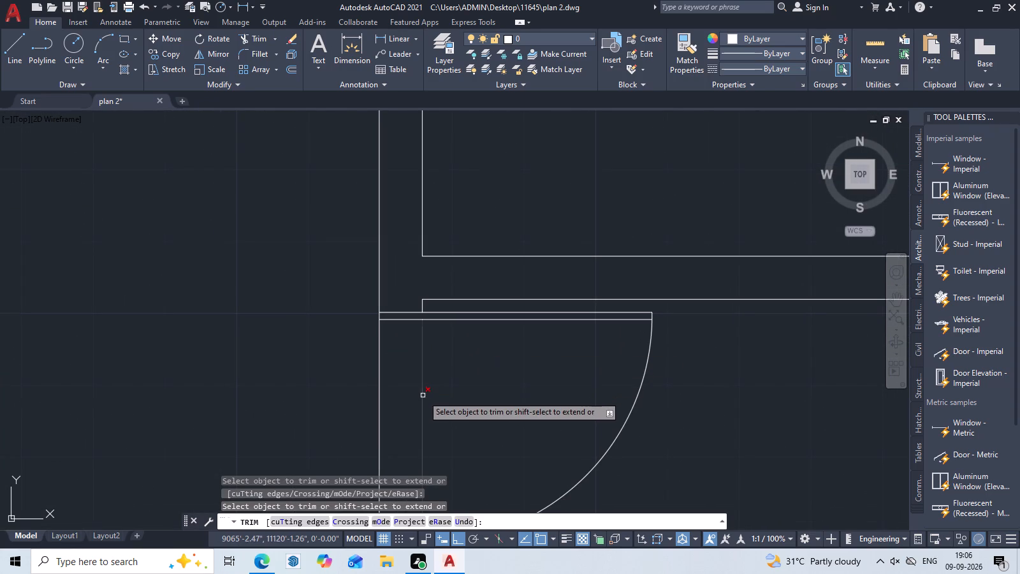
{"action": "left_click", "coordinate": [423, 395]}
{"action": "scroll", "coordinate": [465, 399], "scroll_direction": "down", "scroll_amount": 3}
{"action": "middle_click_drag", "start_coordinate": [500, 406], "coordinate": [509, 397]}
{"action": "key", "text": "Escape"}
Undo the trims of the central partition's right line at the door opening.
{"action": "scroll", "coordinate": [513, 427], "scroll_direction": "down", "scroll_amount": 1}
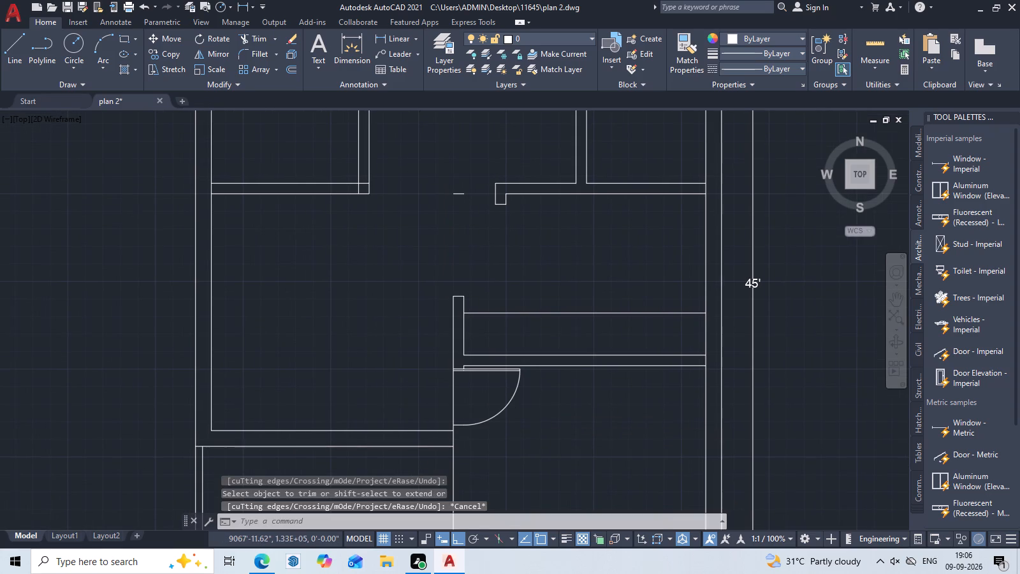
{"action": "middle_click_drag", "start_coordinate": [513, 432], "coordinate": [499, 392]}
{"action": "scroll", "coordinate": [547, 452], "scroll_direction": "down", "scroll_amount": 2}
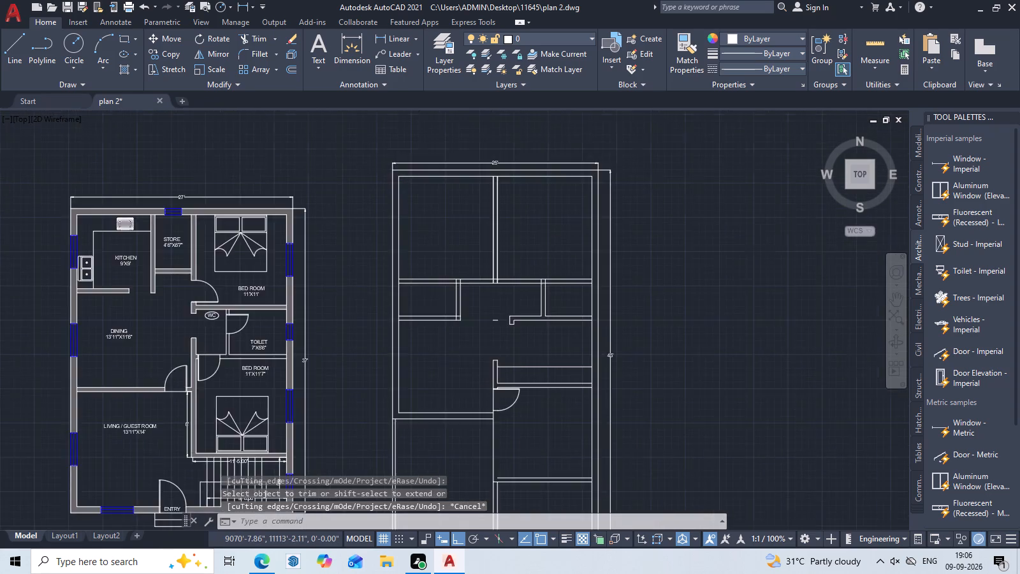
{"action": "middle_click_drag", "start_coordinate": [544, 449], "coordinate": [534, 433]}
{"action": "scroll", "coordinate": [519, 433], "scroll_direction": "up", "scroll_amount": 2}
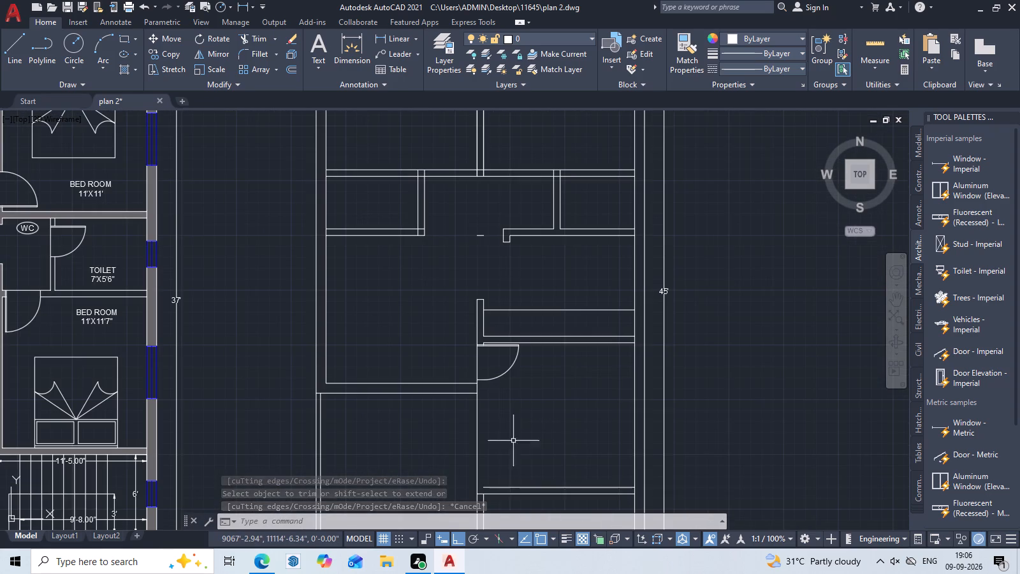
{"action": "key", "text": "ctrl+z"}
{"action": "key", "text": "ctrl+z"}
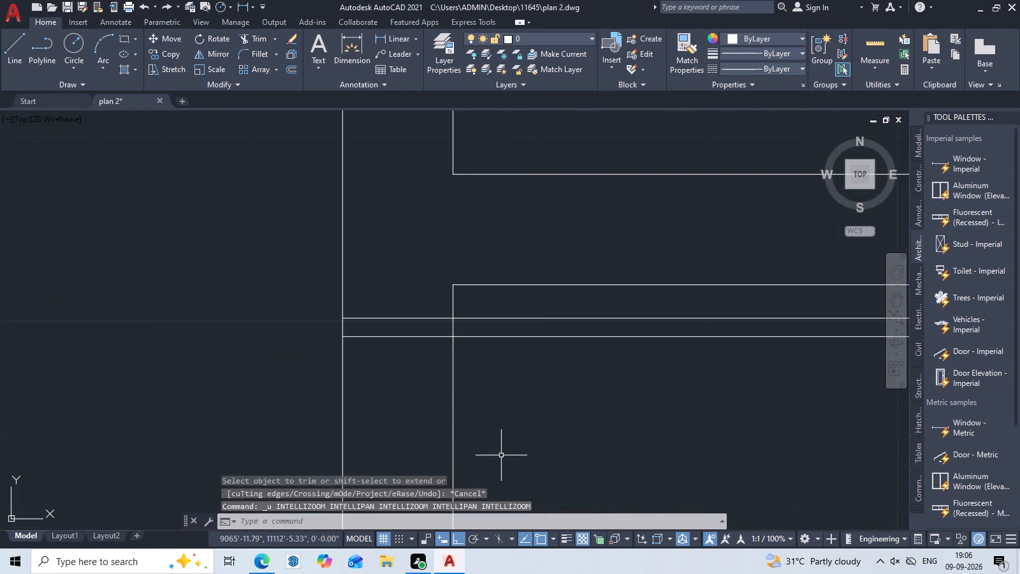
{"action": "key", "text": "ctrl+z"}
Trim the central partition's right line across the door opening and between the two door leaf lines.
{"action": "scroll", "coordinate": [499, 432], "scroll_direction": "down", "scroll_amount": 5}
{"action": "middle_click_drag", "start_coordinate": [505, 409], "coordinate": [495, 364]}
{"action": "scroll", "coordinate": [481, 342], "scroll_direction": "up", "scroll_amount": 2}
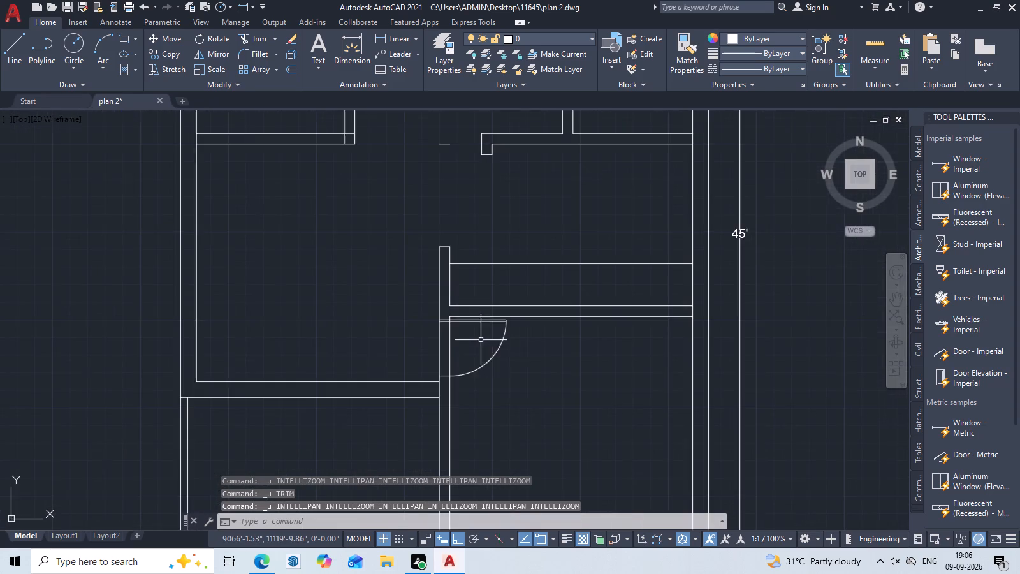
{"action": "scroll", "coordinate": [509, 365], "scroll_direction": "up", "scroll_amount": 1}
{"action": "middle_click_drag", "start_coordinate": [506, 370], "coordinate": [514, 353]}
{"action": "type", "text": "TR"}
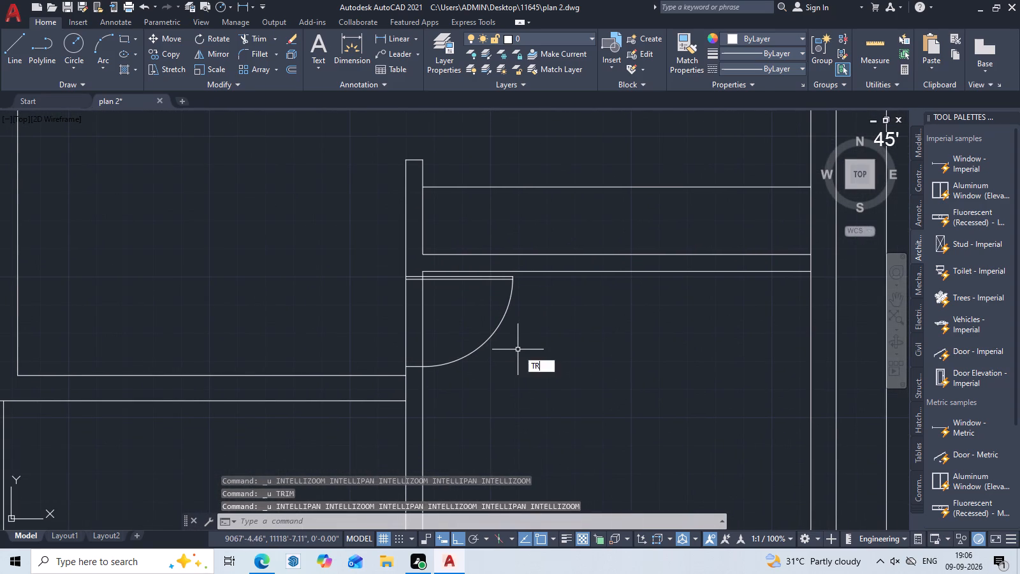
{"action": "key", "text": "space"}
{"action": "left_click", "coordinate": [424, 328]}
{"action": "scroll", "coordinate": [426, 271], "scroll_direction": "up", "scroll_amount": 5}
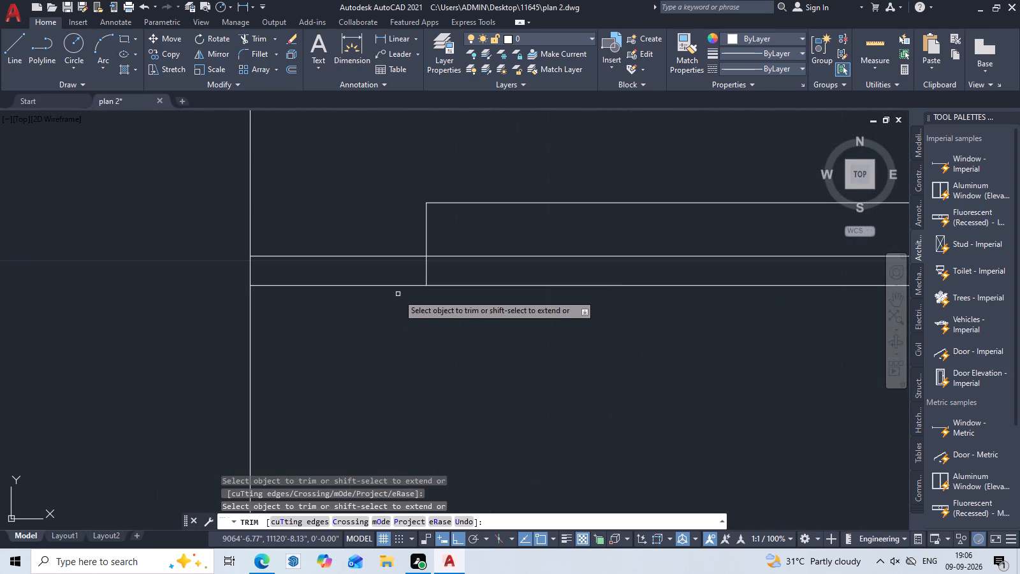
{"action": "left_click", "coordinate": [425, 274]}
{"action": "scroll", "coordinate": [425, 274], "scroll_direction": "down", "scroll_amount": 5}
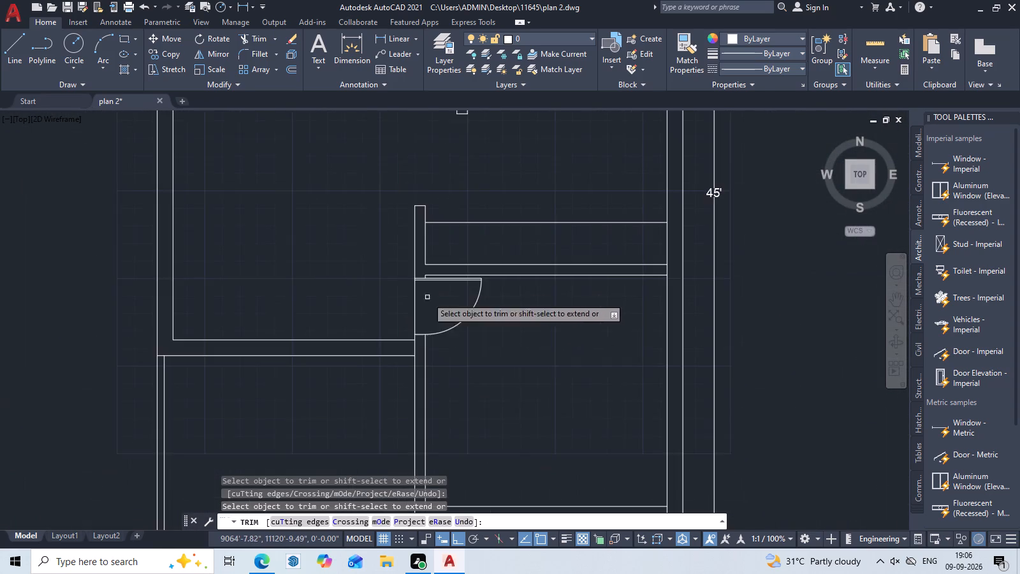
{"action": "scroll", "coordinate": [457, 341], "scroll_direction": "down", "scroll_amount": 3}
{"action": "middle_click_drag", "start_coordinate": [490, 375], "coordinate": [493, 243]}
{"action": "middle_click_drag", "start_coordinate": [500, 221], "coordinate": [475, 308]}
{"action": "scroll", "coordinate": [429, 269], "scroll_direction": "up", "scroll_amount": 3}
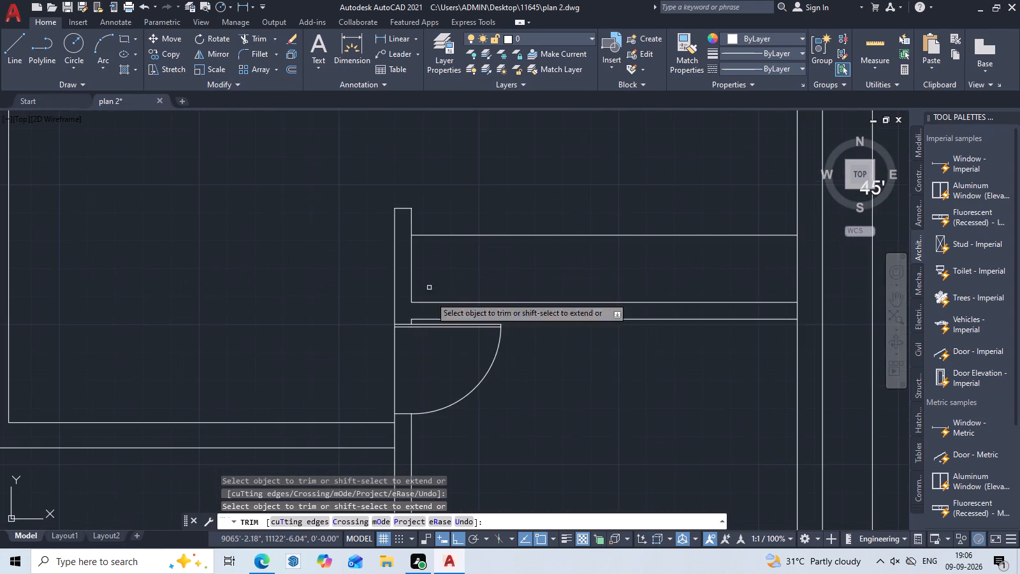
{"action": "middle_click_drag", "start_coordinate": [443, 325], "coordinate": [456, 293]}
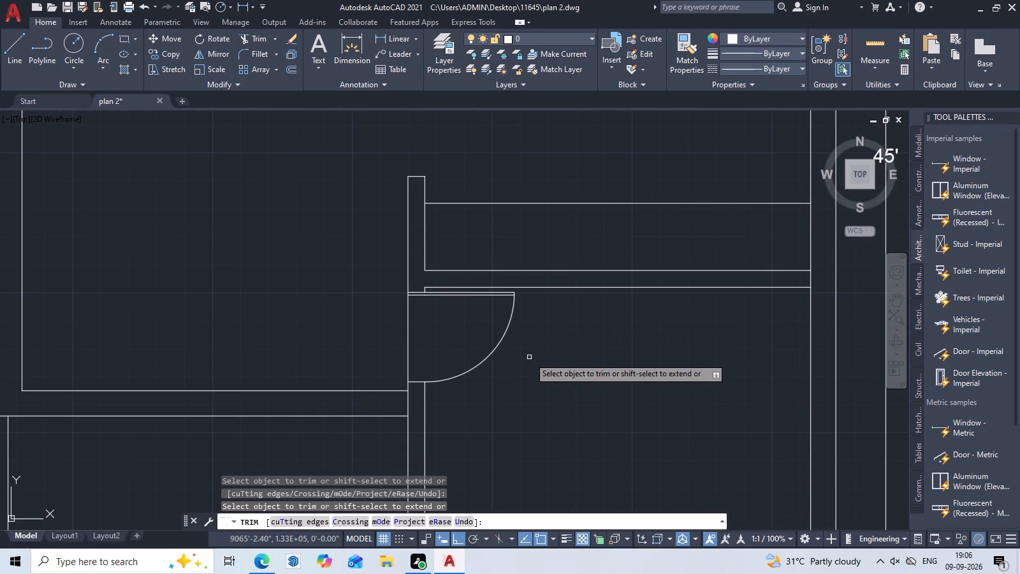
{"action": "middle_click_drag", "start_coordinate": [533, 369], "coordinate": [527, 327]}
{"action": "middle_click_drag", "start_coordinate": [528, 355], "coordinate": [546, 349]}
{"action": "scroll", "coordinate": [516, 344], "scroll_direction": "down", "scroll_amount": 1}
{"action": "middle_click_drag", "start_coordinate": [525, 363], "coordinate": [599, 361]}
{"action": "key", "text": "Escape"}
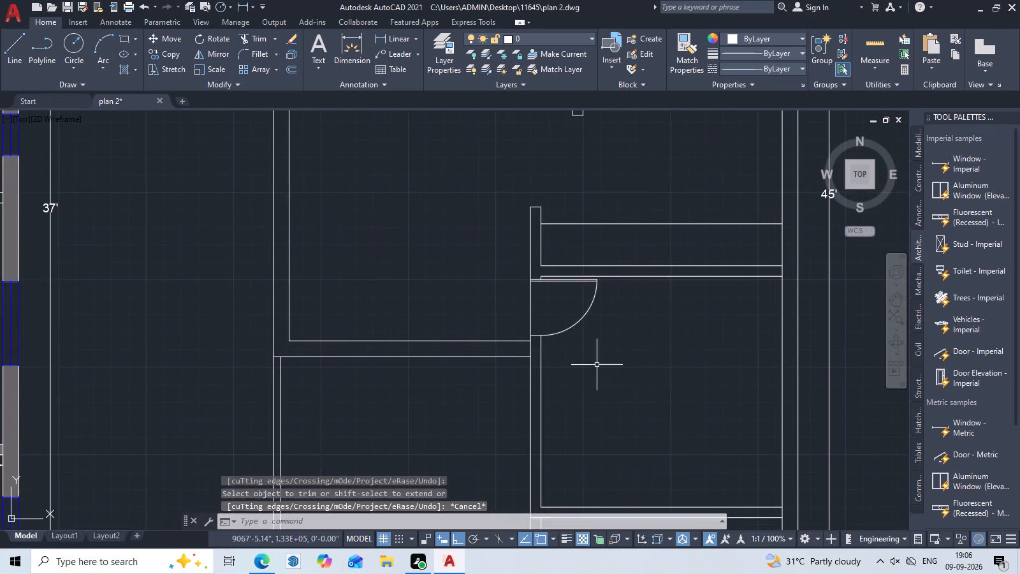
Delete the stray short horizontal line left of the small wall return, above the central partition's upper end.
{"action": "scroll", "coordinate": [596, 386], "scroll_direction": "down", "scroll_amount": 2}
{"action": "middle_click_drag", "start_coordinate": [599, 397], "coordinate": [571, 348]}
{"action": "scroll", "coordinate": [546, 363], "scroll_direction": "up", "scroll_amount": 1}
{"action": "middle_click_drag", "start_coordinate": [525, 330], "coordinate": [497, 379]}
{"action": "scroll", "coordinate": [479, 359], "scroll_direction": "up", "scroll_amount": 2}
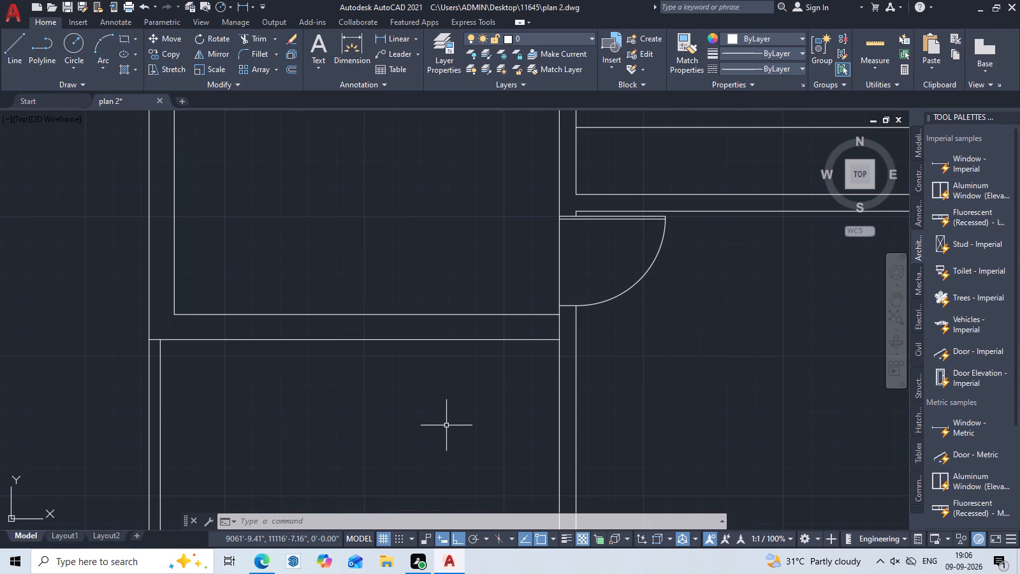
{"action": "scroll", "coordinate": [394, 307], "scroll_direction": "down", "scroll_amount": 2}
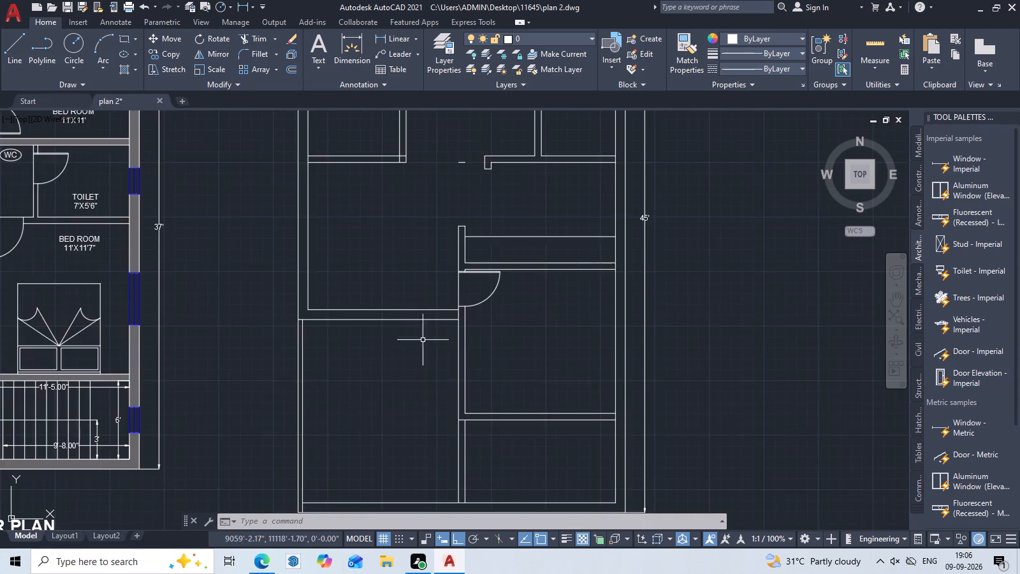
{"action": "scroll", "coordinate": [423, 346], "scroll_direction": "down", "scroll_amount": 1}
{"action": "middle_click", "coordinate": [511, 432]}
{"action": "scroll", "coordinate": [449, 223], "scroll_direction": "up", "scroll_amount": 2}
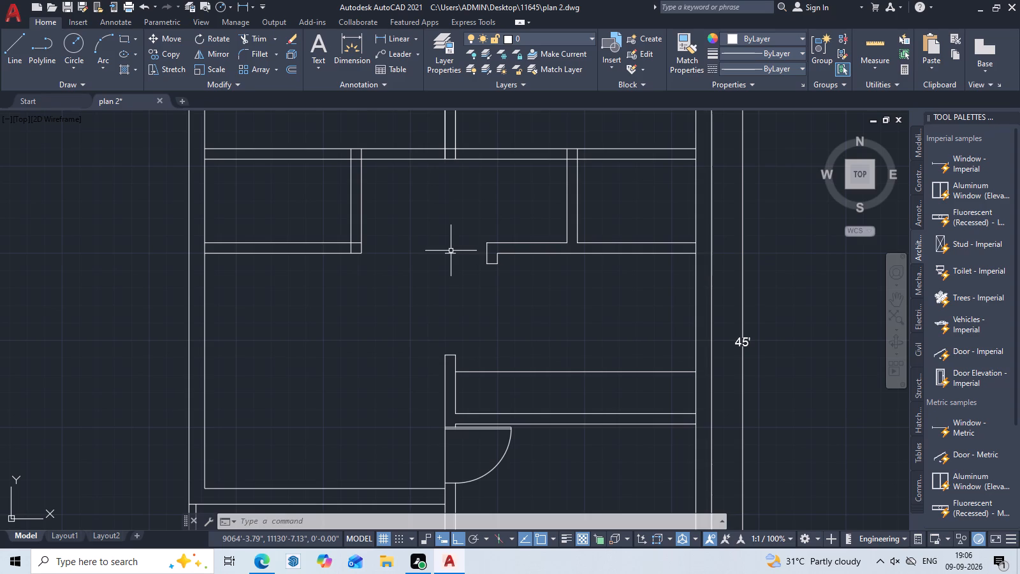
{"action": "left_click", "coordinate": [451, 251]}
{"action": "key", "text": "Delete"}
Trim the overlapping inner wall lines at the lower-right corner of the small left room.
{"action": "scroll", "coordinate": [536, 309], "scroll_direction": "down", "scroll_amount": 1}
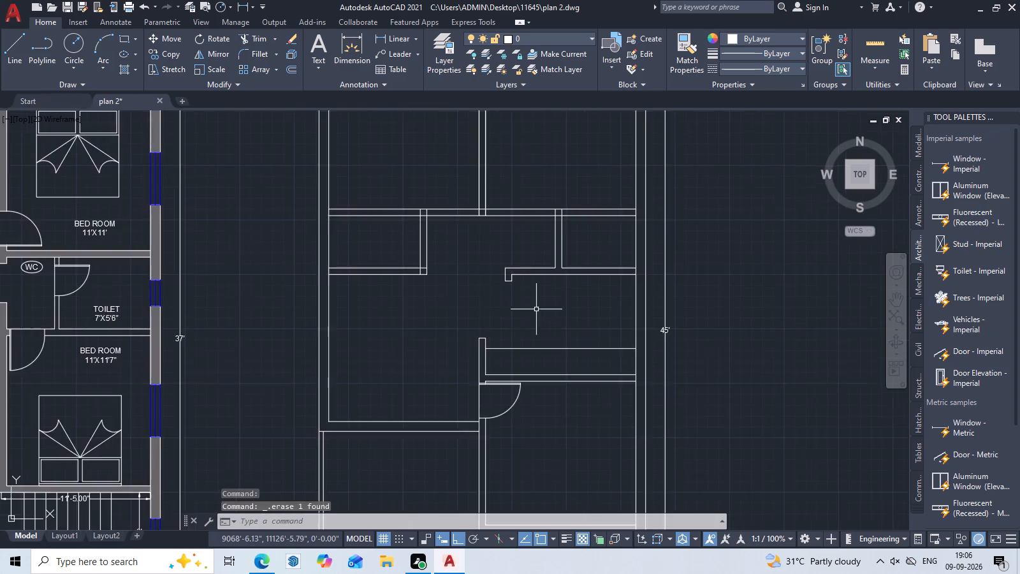
{"action": "scroll", "coordinate": [536, 309], "scroll_direction": "down", "scroll_amount": 1}
{"action": "middle_click_drag", "start_coordinate": [541, 318], "coordinate": [572, 376]}
{"action": "scroll", "coordinate": [467, 295], "scroll_direction": "up", "scroll_amount": 2}
{"action": "middle_click_drag", "start_coordinate": [547, 410], "coordinate": [547, 343]}
{"action": "scroll", "coordinate": [547, 347], "scroll_direction": "up", "scroll_amount": 2}
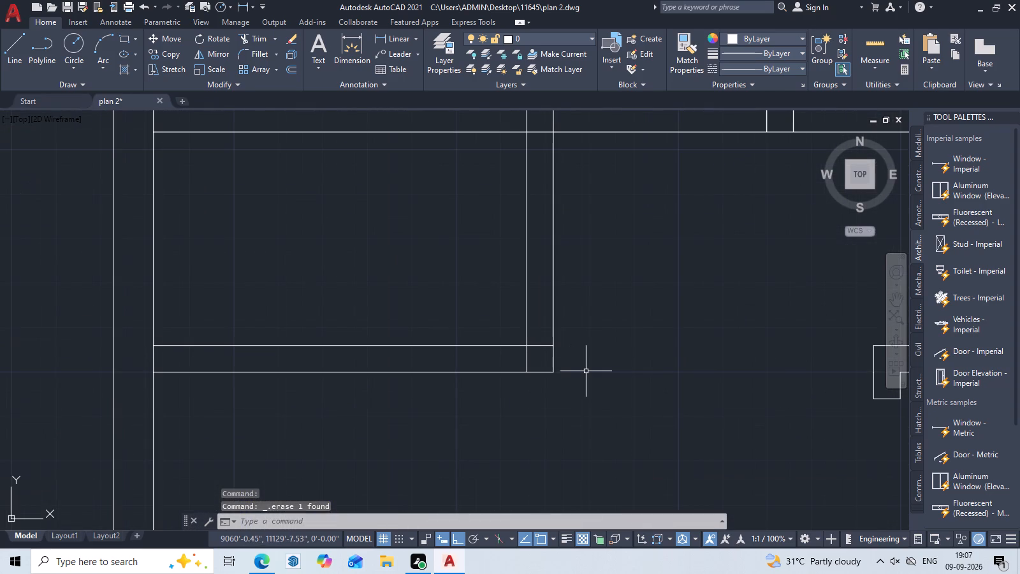
{"action": "key", "text": "Escape"}
{"action": "type", "text": "TR"}
{"action": "key", "text": "space"}
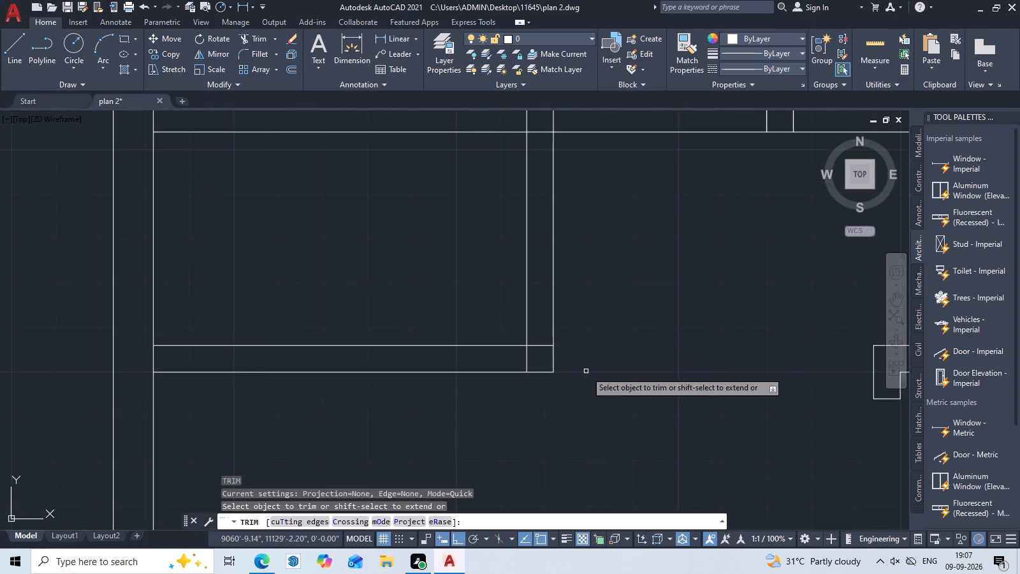
{"action": "scroll", "coordinate": [514, 367], "scroll_direction": "up", "scroll_amount": 3}
{"action": "left_click_drag", "start_coordinate": [604, 258], "coordinate": [495, 367]}
{"action": "scroll", "coordinate": [527, 359], "scroll_direction": "down", "scroll_amount": 2}
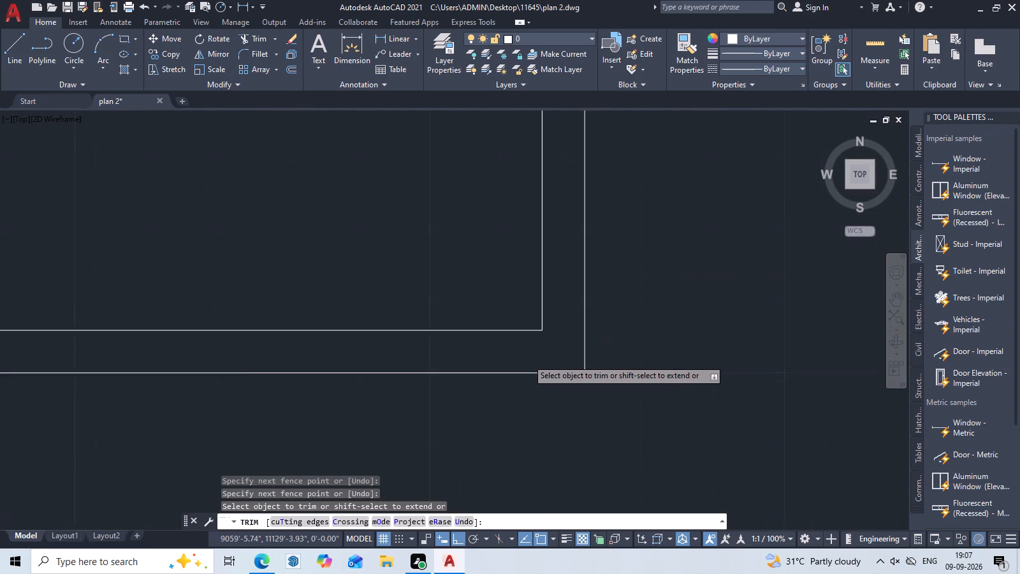
Draw a short jamb line across the small left room's right wall, just above its lower-right corner.
{"action": "scroll", "coordinate": [527, 359], "scroll_direction": "down", "scroll_amount": 3}
{"action": "middle_click_drag", "start_coordinate": [581, 387], "coordinate": [583, 457]}
{"action": "key", "text": "Escape"}
{"action": "scroll", "coordinate": [560, 388], "scroll_direction": "up", "scroll_amount": 2}
{"action": "middle_click_drag", "start_coordinate": [562, 391], "coordinate": [572, 462]}
{"action": "middle_click_drag", "start_coordinate": [572, 405], "coordinate": [571, 313]}
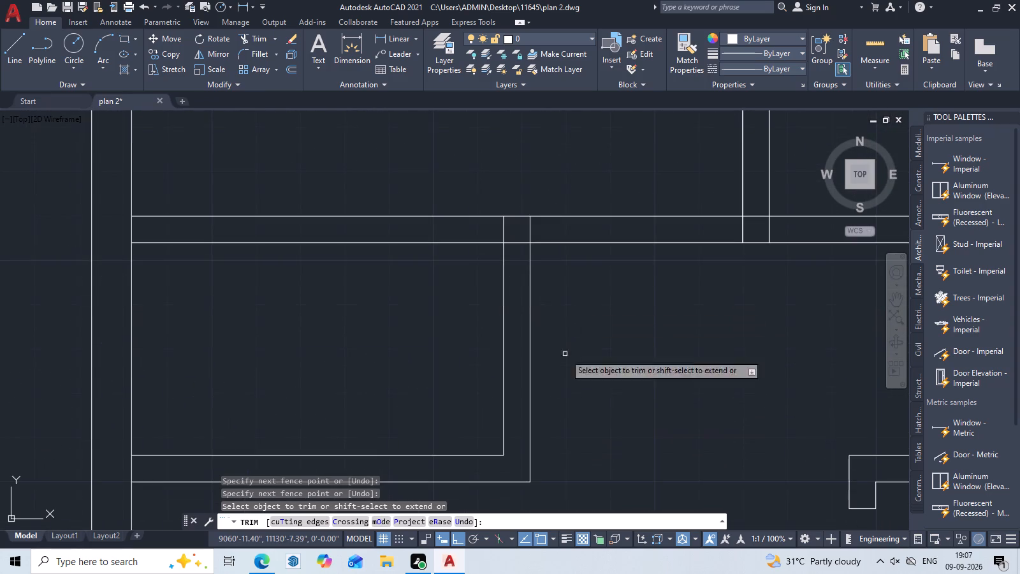
{"action": "middle_click_drag", "start_coordinate": [569, 357], "coordinate": [572, 337]}
{"action": "key", "text": "Escape"}
{"action": "middle_click_drag", "start_coordinate": [570, 433], "coordinate": [599, 433]}
{"action": "type", "text": "L"}
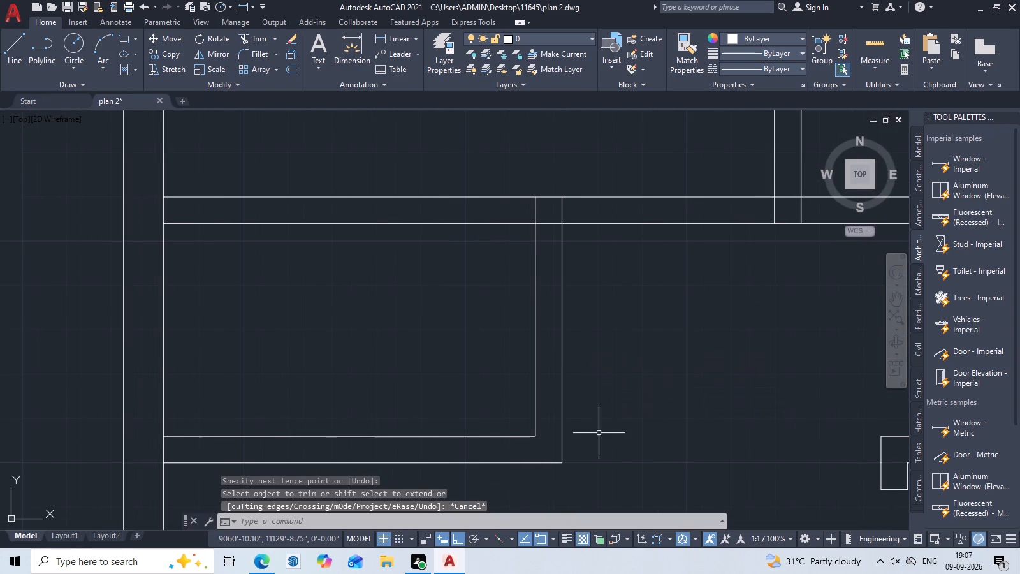
{"action": "key", "text": "space"}
{"action": "middle_click_drag", "start_coordinate": [574, 427], "coordinate": [522, 436]}
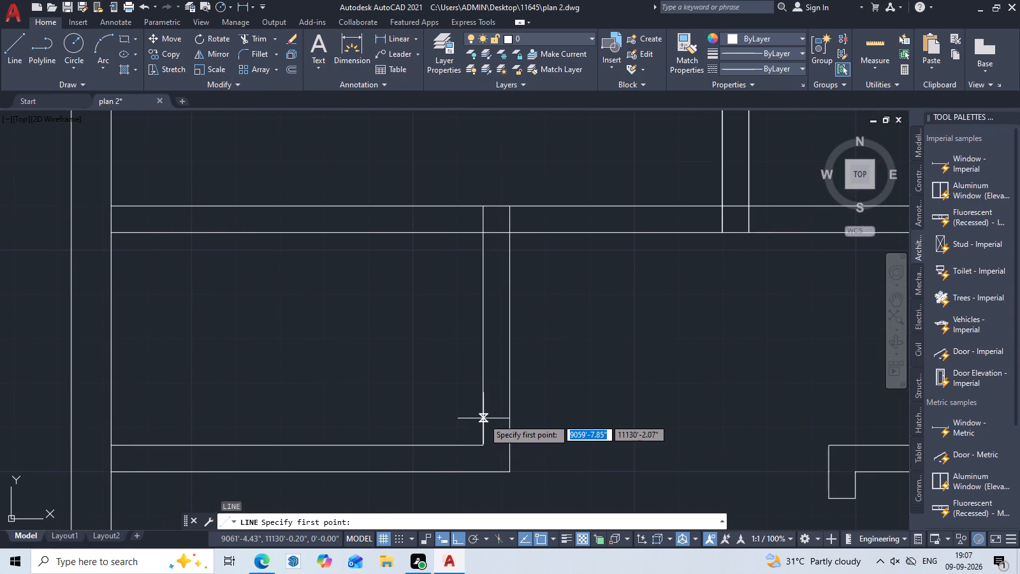
{"action": "left_click", "coordinate": [483, 418]}
{"action": "left_click", "coordinate": [511, 418]}
{"action": "key", "text": "Escape"}
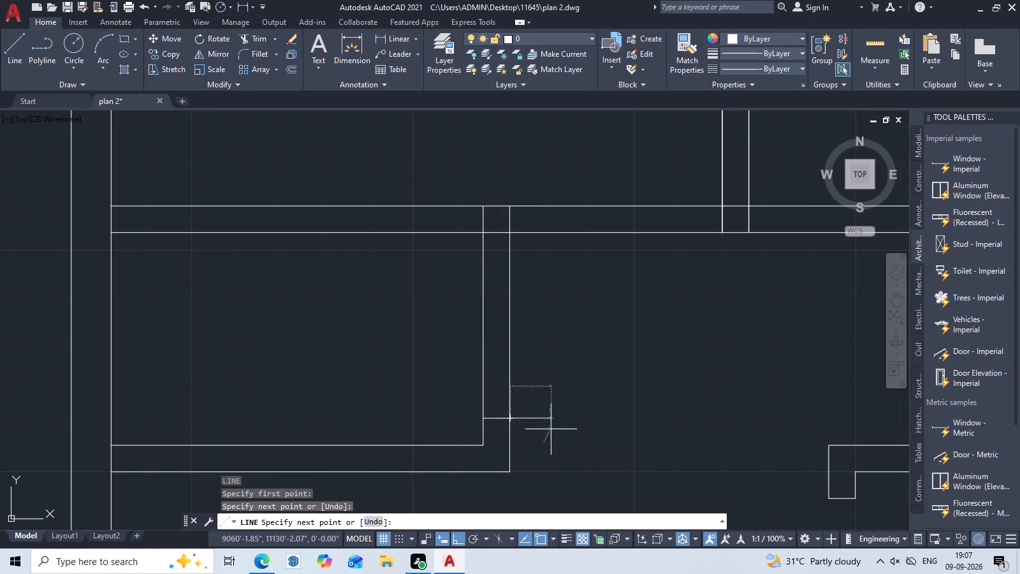
Offset the jamb line 2'4" upward within the wall to mark the door opening's other side.
{"action": "type", "text": "O"}
{"action": "key", "text": "space"}
{"action": "type", "text": "2'4\""}
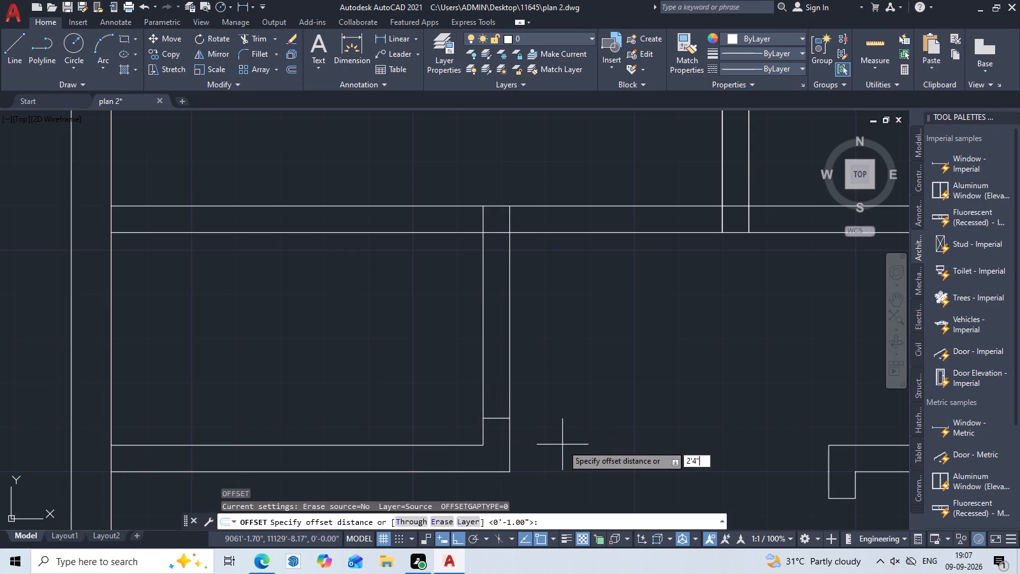
{"action": "key", "text": "space"}
{"action": "left_click", "coordinate": [496, 416]}
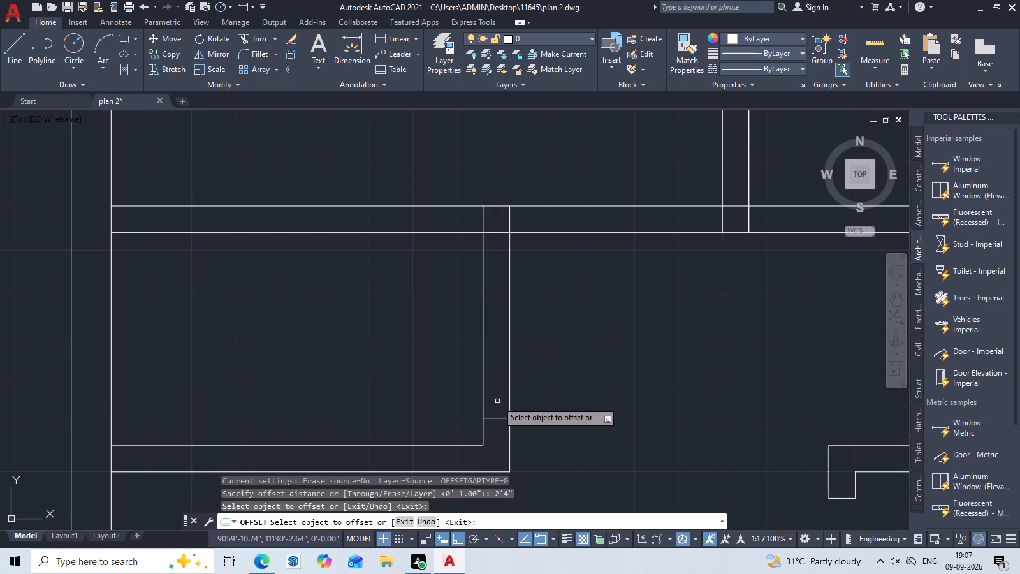
{"action": "left_click", "coordinate": [497, 416]}
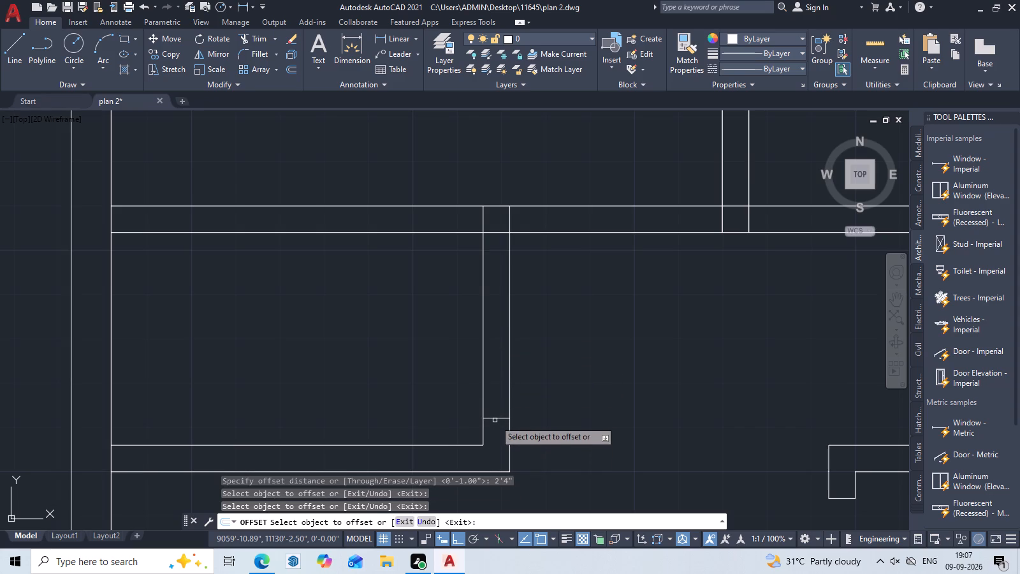
{"action": "left_click", "coordinate": [495, 419]}
{"action": "left_click", "coordinate": [495, 313]}
{"action": "key", "text": "Escape"}
Draw a 2'4" door leaf line leftward into the small room from the lower jamb's inner end.
{"action": "type", "text": "L"}
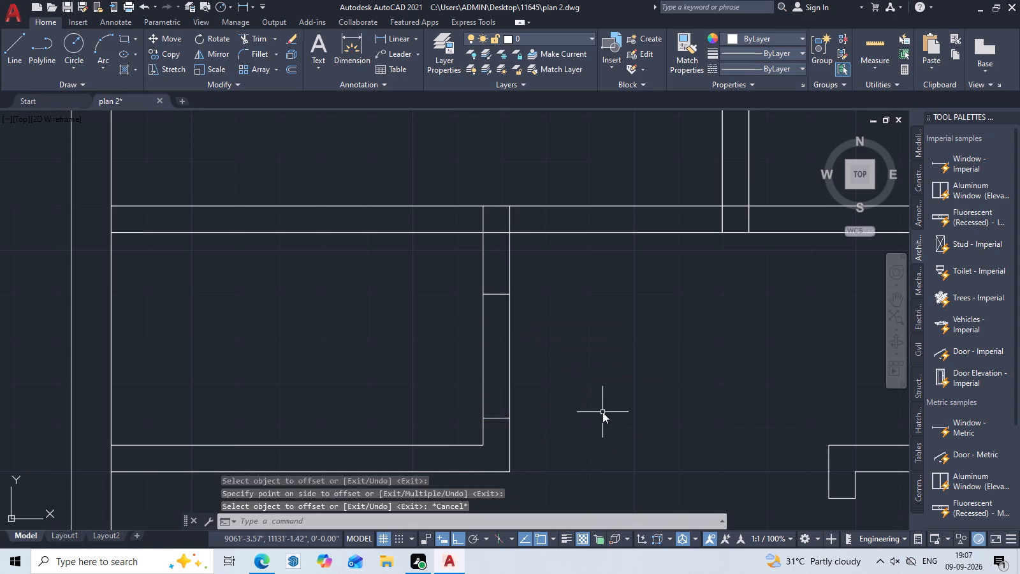
{"action": "key", "text": "space"}
{"action": "left_click", "coordinate": [484, 421]}
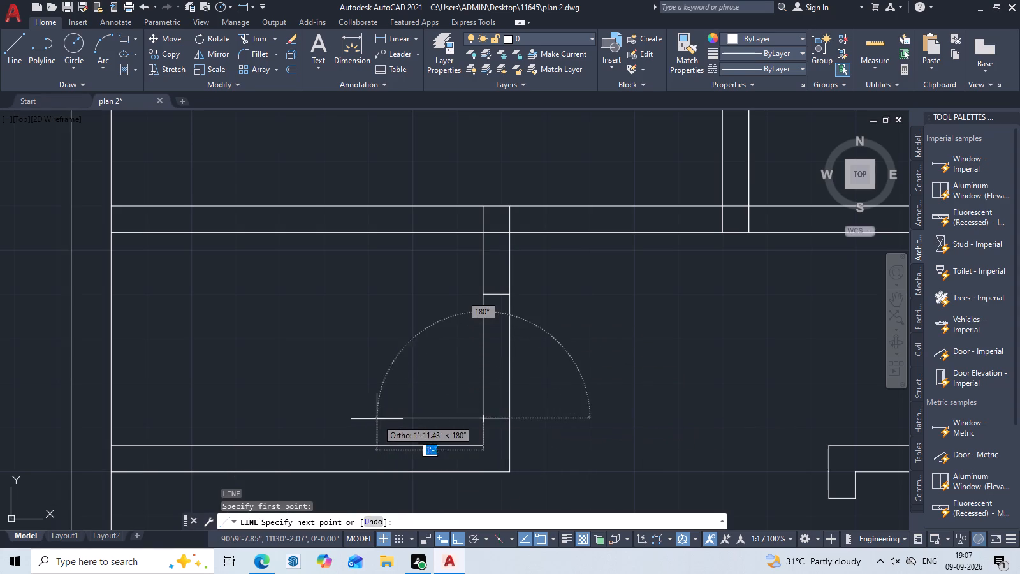
{"action": "type", "text": "2'"}
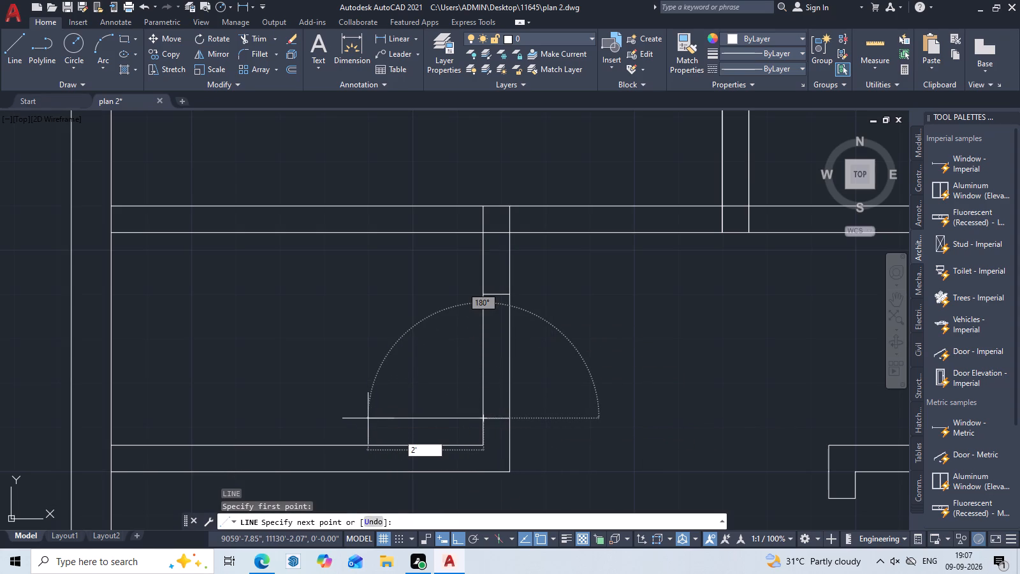
{"action": "type", "text": "4\""}
{"action": "key", "text": "space"}
{"action": "key", "text": "Escape"}
Offset the lower jamb line and the door leaf line 1" upward to give the leaf thickness.
{"action": "key", "text": "p"}
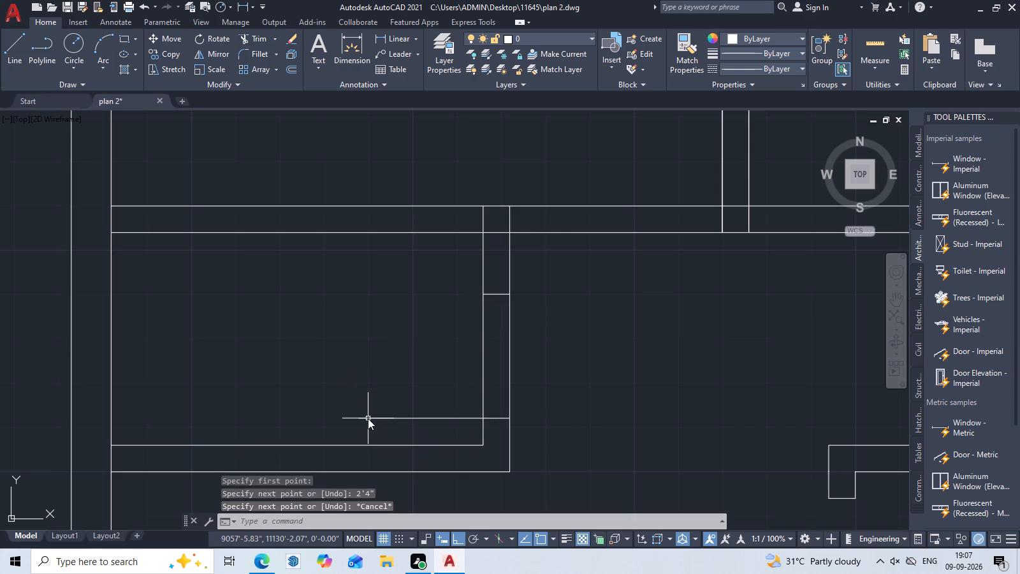
{"action": "key", "text": "BackSpace"}
{"action": "type", "text": "O 1"}
{"action": "key", "text": "space"}
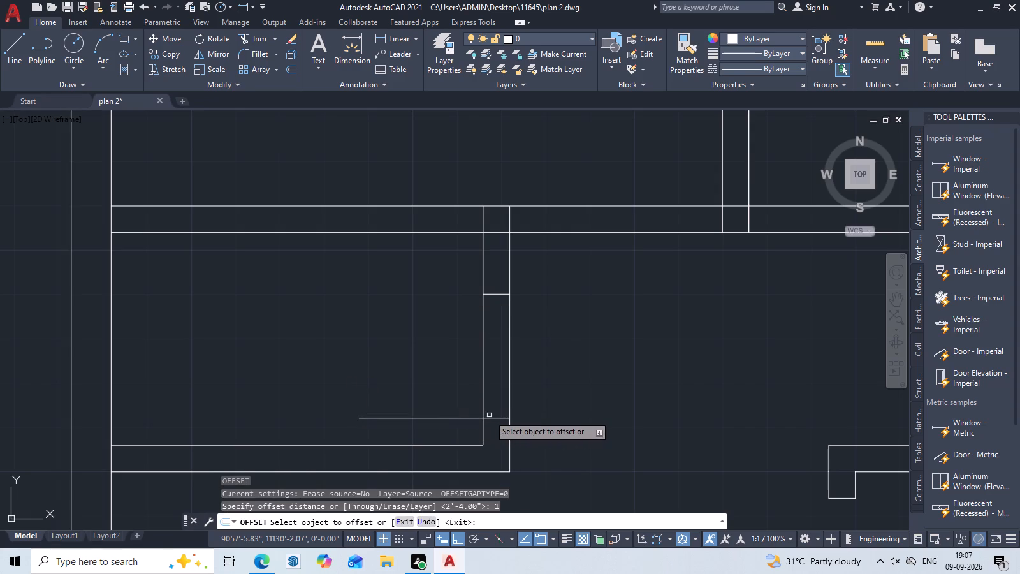
{"action": "left_click", "coordinate": [493, 418]}
{"action": "double_click", "coordinate": [504, 375]}
{"action": "double_click", "coordinate": [437, 415]}
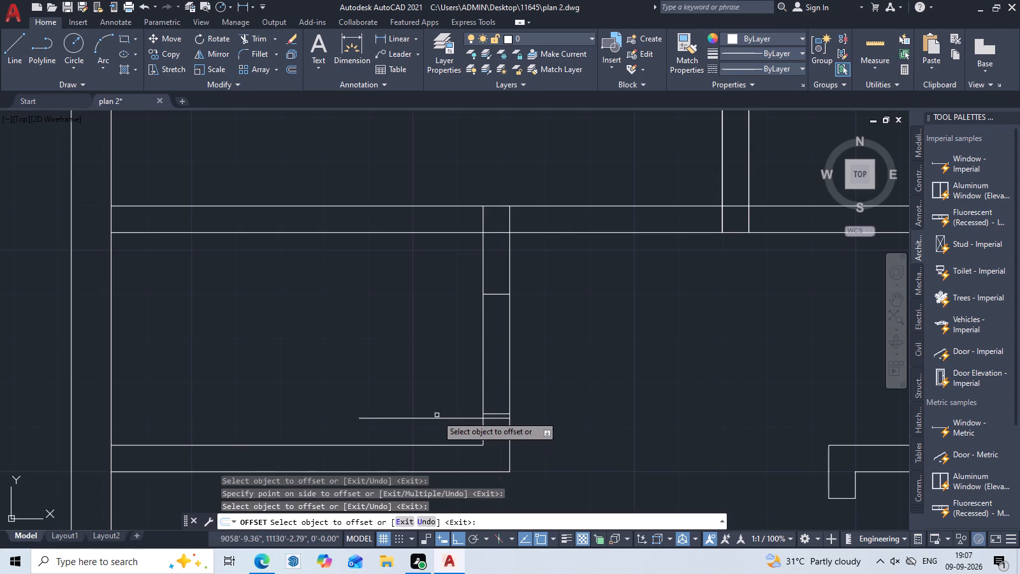
{"action": "left_click", "coordinate": [437, 418]}
{"action": "left_click", "coordinate": [441, 370]}
{"action": "key", "text": "Escape"}
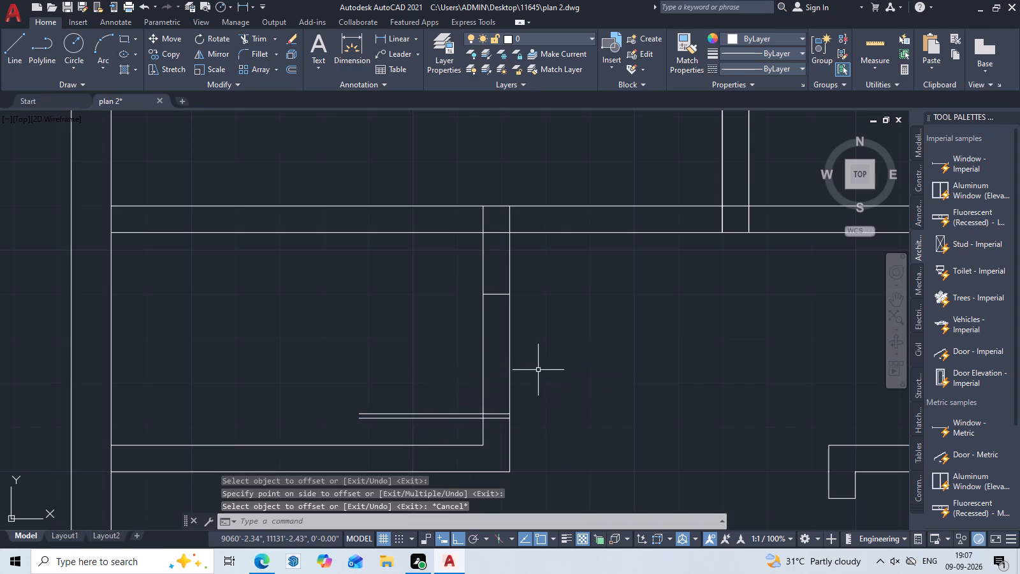
Draw the door swing arc from the leaf's free end to the upper jamb's inner end.
{"action": "type", "text": "A"}
{"action": "key", "text": "space"}
{"action": "scroll", "coordinate": [381, 383], "scroll_direction": "up", "scroll_amount": 3}
{"action": "middle_click_drag", "start_coordinate": [344, 462], "coordinate": [397, 276]}
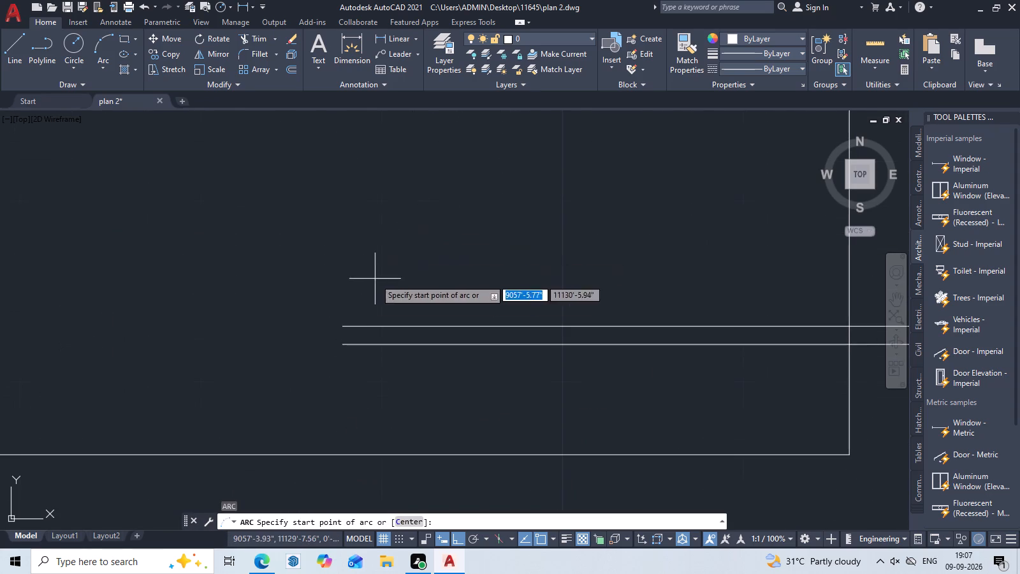
{"action": "double_click", "coordinate": [343, 346]}
{"action": "double_click", "coordinate": [346, 322]}
{"action": "scroll", "coordinate": [391, 308], "scroll_direction": "down", "scroll_amount": 3}
{"action": "middle_click_drag", "start_coordinate": [425, 301], "coordinate": [196, 407]}
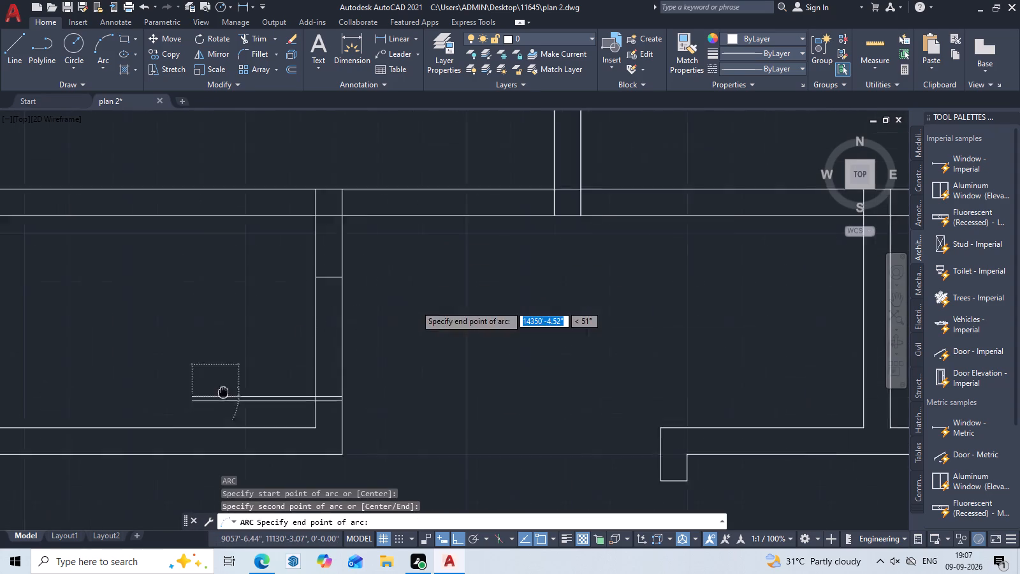
{"action": "middle_click_drag", "start_coordinate": [196, 407], "coordinate": [195, 409]}
{"action": "left_click", "coordinate": [273, 299]}
{"action": "key", "text": "Escape"}
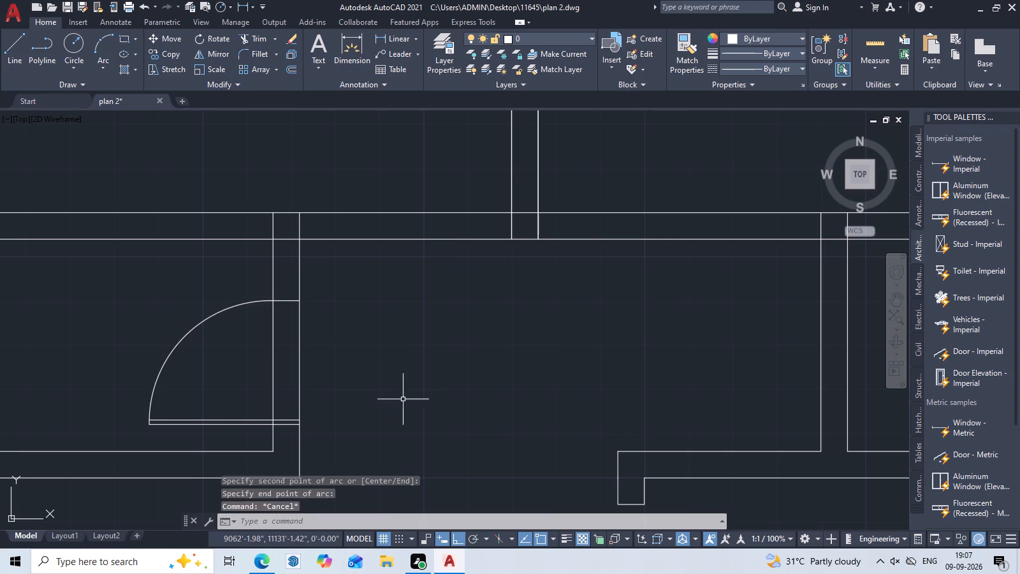
Trim the right wall's inner line between the two door leaf lines.
{"action": "type", "text": "TR"}
{"action": "key", "text": "space"}
{"action": "scroll", "coordinate": [293, 417], "scroll_direction": "up", "scroll_amount": 3}
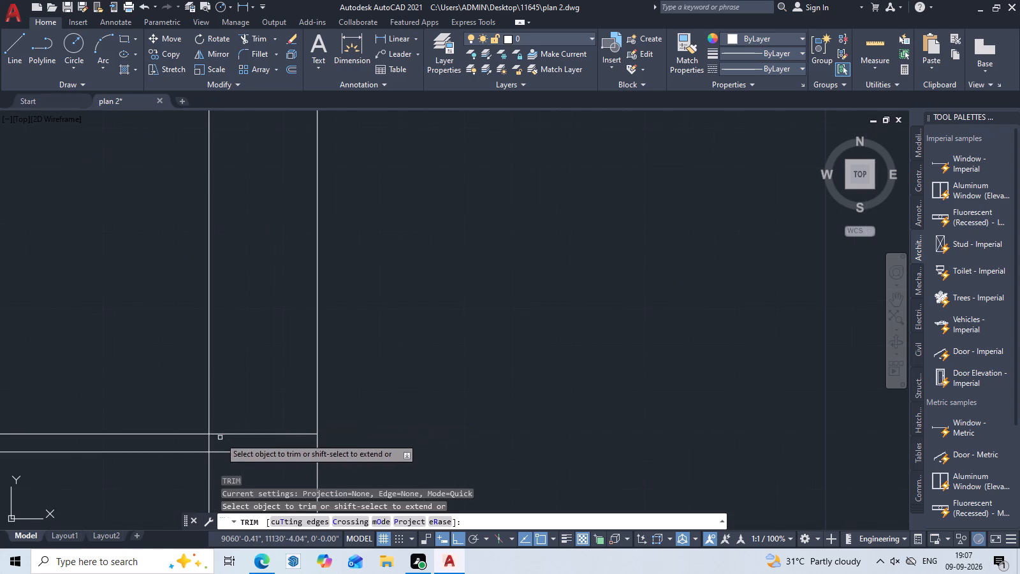
{"action": "left_click", "coordinate": [208, 441]}
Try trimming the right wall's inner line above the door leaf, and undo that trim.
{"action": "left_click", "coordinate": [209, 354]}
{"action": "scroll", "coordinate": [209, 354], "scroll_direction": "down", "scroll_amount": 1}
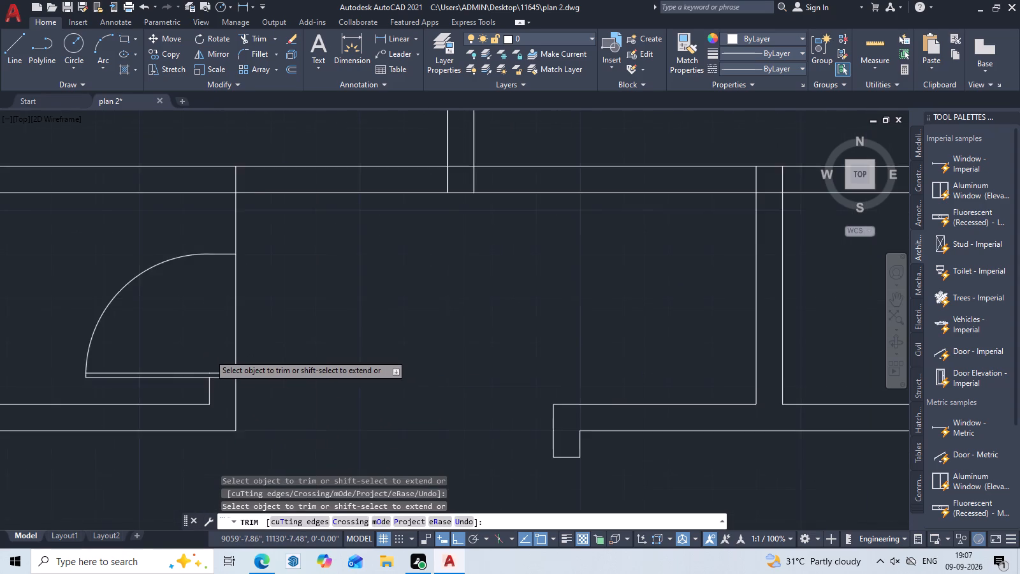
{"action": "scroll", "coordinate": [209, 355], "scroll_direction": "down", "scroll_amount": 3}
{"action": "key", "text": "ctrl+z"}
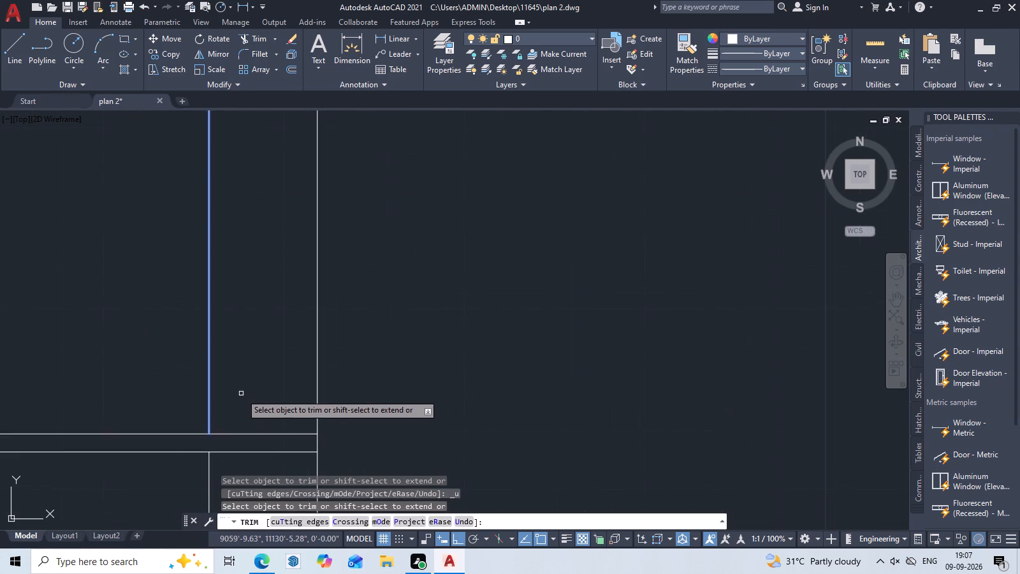
Trim the right wall's inner line across the door opening, between the leaf and the upper jamb.
{"action": "middle_click_drag", "start_coordinate": [291, 376], "coordinate": [426, 387]}
{"action": "scroll", "coordinate": [428, 387], "scroll_direction": "down", "scroll_amount": 3}
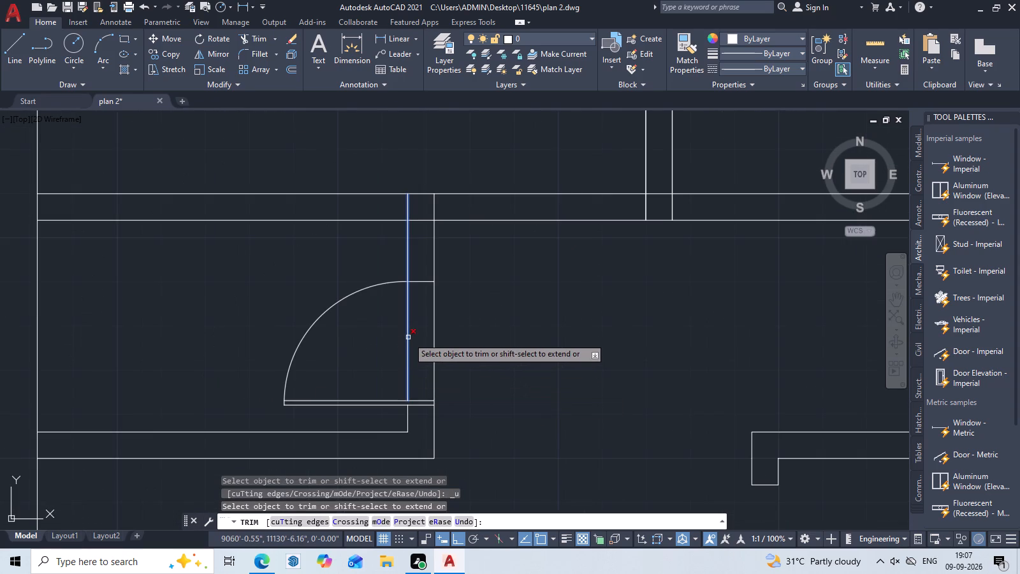
{"action": "key", "text": "Escape"}
{"action": "key", "text": "space"}
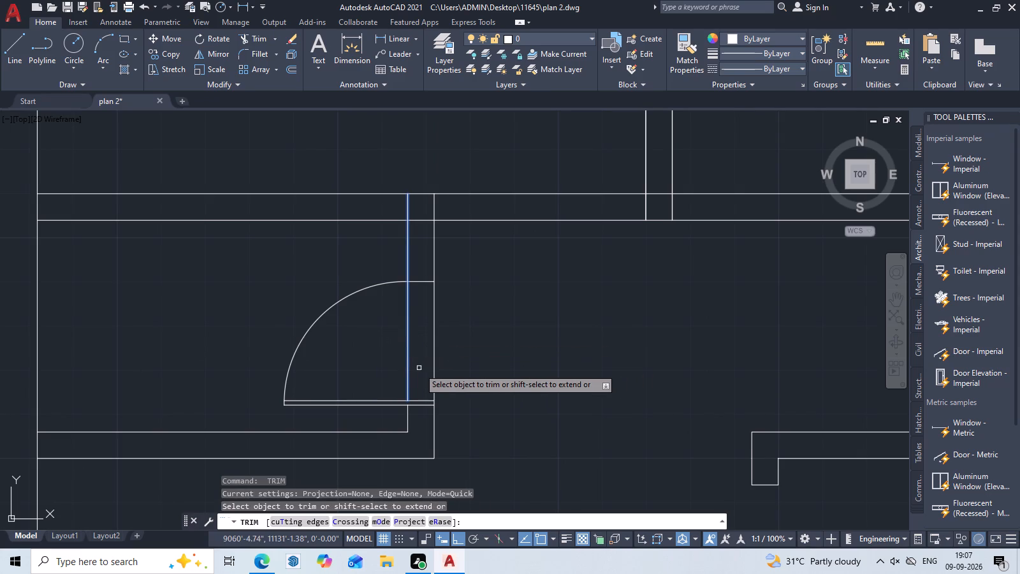
{"action": "type", "text": "TR"}
{"action": "key", "text": "space"}
{"action": "left_click", "coordinate": [406, 359]}
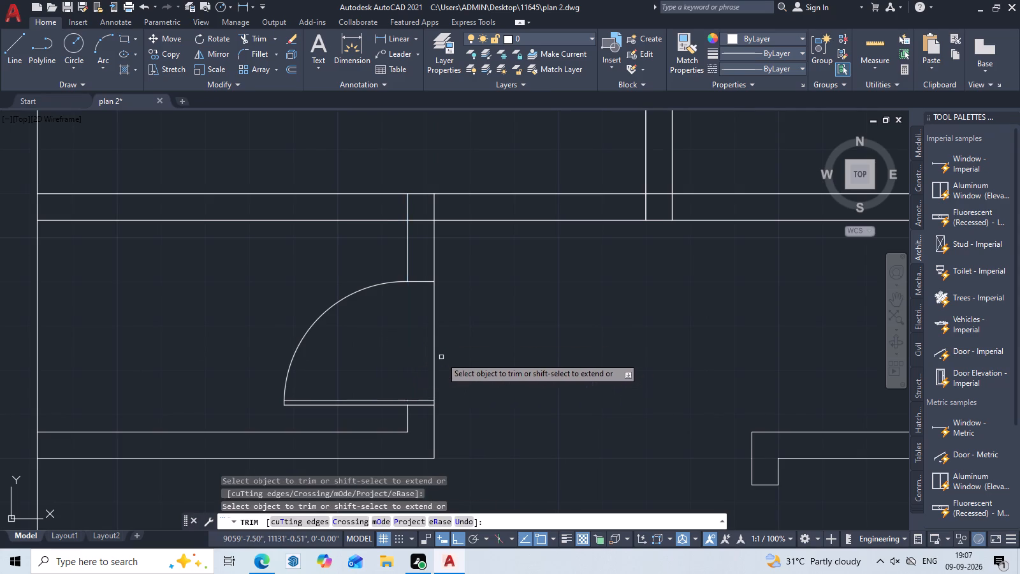
Trim the overlapping lines where the small left room's right wall meets the horizontal wall above it.
{"action": "scroll", "coordinate": [442, 357], "scroll_direction": "down", "scroll_amount": 2}
{"action": "middle_click_drag", "start_coordinate": [464, 359], "coordinate": [412, 369]}
{"action": "scroll", "coordinate": [389, 314], "scroll_direction": "up", "scroll_amount": 5}
{"action": "left_click_drag", "start_coordinate": [212, 264], "coordinate": [325, 309]}
{"action": "left_click_drag", "start_coordinate": [325, 318], "coordinate": [330, 358]}
{"action": "scroll", "coordinate": [330, 358], "scroll_direction": "down", "scroll_amount": 3}
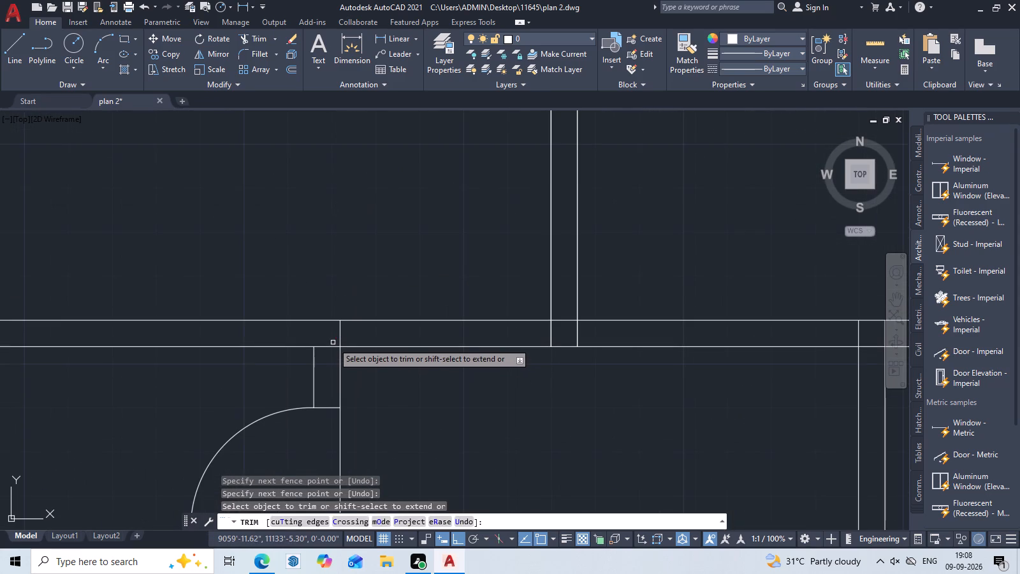
{"action": "left_click", "coordinate": [331, 348]}
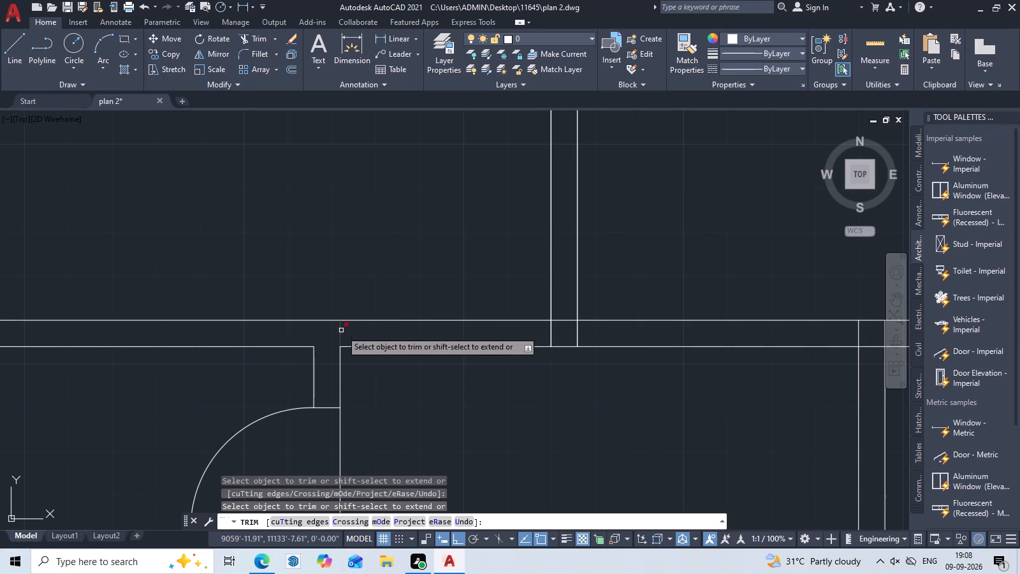
{"action": "left_click", "coordinate": [340, 336]}
{"action": "scroll", "coordinate": [405, 367], "scroll_direction": "down", "scroll_amount": 2}
{"action": "middle_click_drag", "start_coordinate": [404, 446], "coordinate": [399, 473]}
{"action": "scroll", "coordinate": [400, 433], "scroll_direction": "up", "scroll_amount": 1}
{"action": "middle_click_drag", "start_coordinate": [418, 439], "coordinate": [423, 445]}
{"action": "key", "text": "Escape"}
Draw a short jamb line across the horizontal wall, just left of its junction with the vertical partition above.
{"action": "scroll", "coordinate": [501, 415], "scroll_direction": "up", "scroll_amount": 2}
{"action": "middle_click_drag", "start_coordinate": [507, 429], "coordinate": [535, 487]}
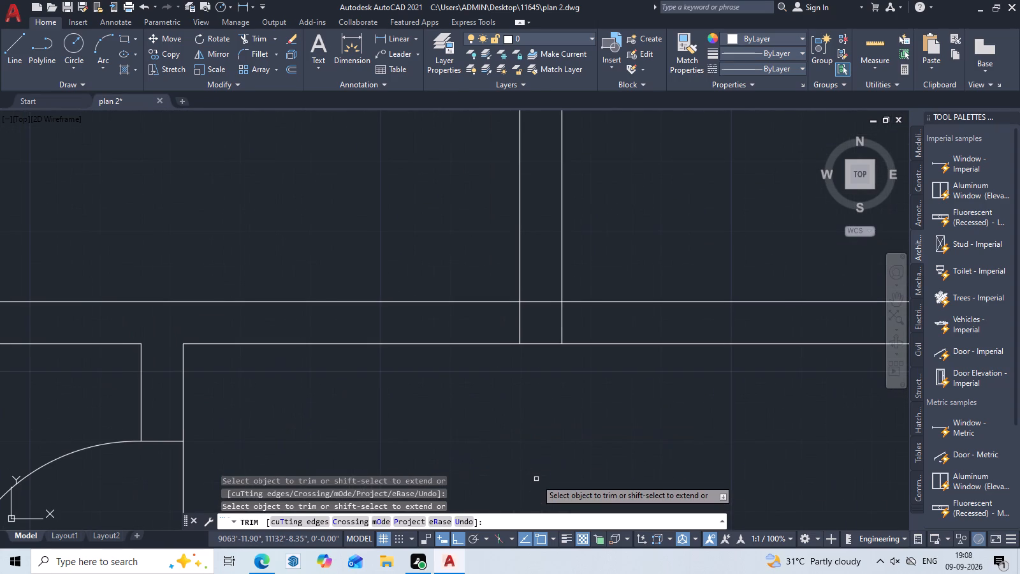
{"action": "key", "text": "l"}
{"action": "key", "text": "space"}
{"action": "scroll", "coordinate": [531, 451], "scroll_direction": "up", "scroll_amount": 1}
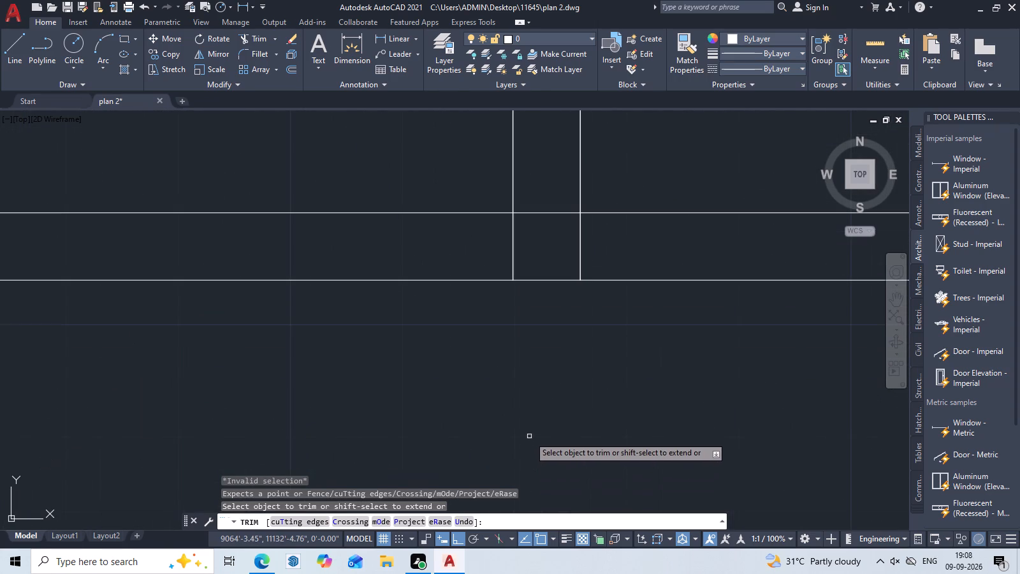
{"action": "key", "text": "Escape"}
{"action": "type", "text": "L"}
{"action": "key", "text": "space"}
{"action": "middle_click", "coordinate": [568, 524]}
{"action": "middle_click_drag", "start_coordinate": [471, 346], "coordinate": [514, 429]}
{"action": "left_click", "coordinate": [527, 363]}
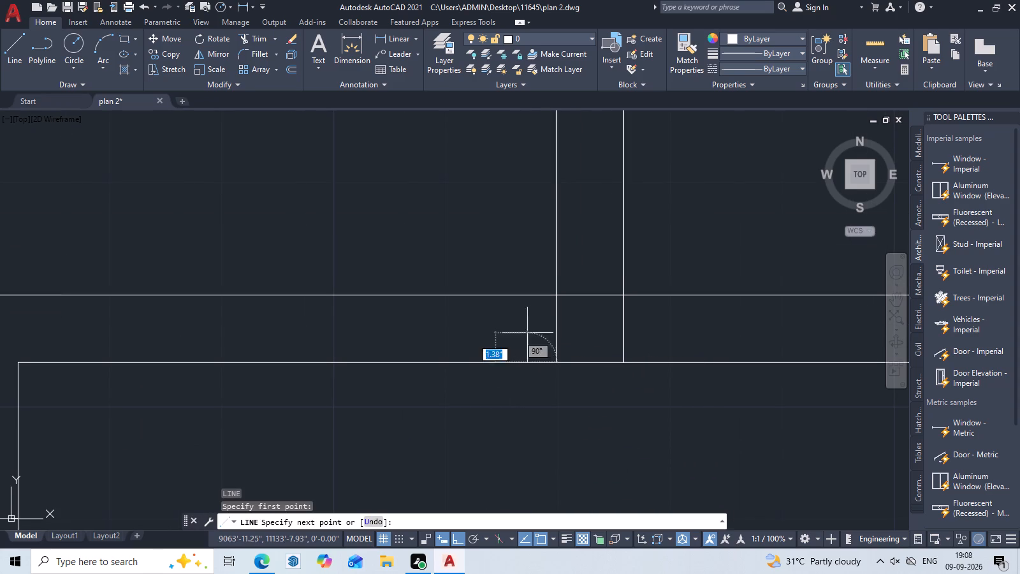
{"action": "left_click", "coordinate": [530, 295]}
{"action": "key", "text": "Escape"}
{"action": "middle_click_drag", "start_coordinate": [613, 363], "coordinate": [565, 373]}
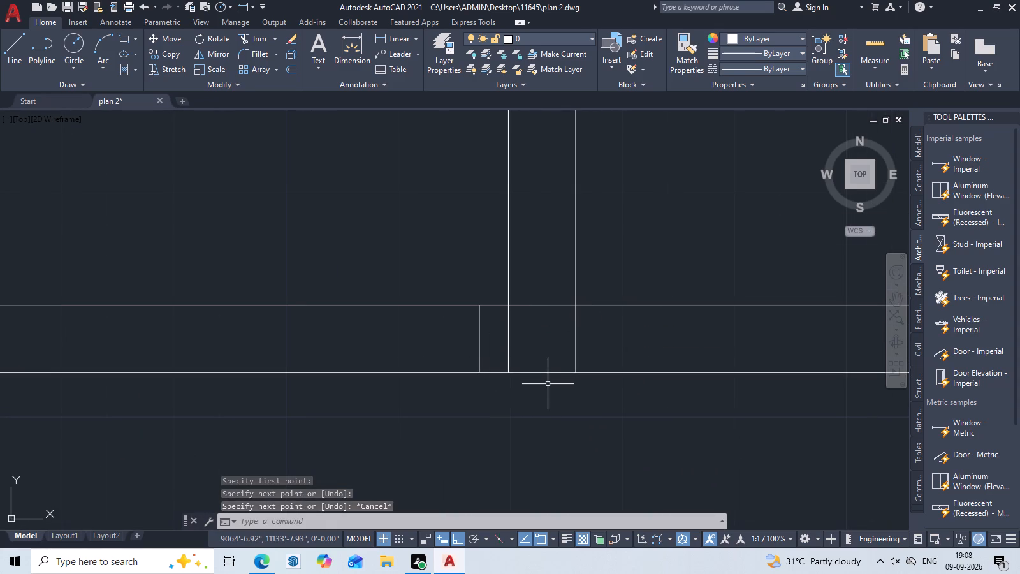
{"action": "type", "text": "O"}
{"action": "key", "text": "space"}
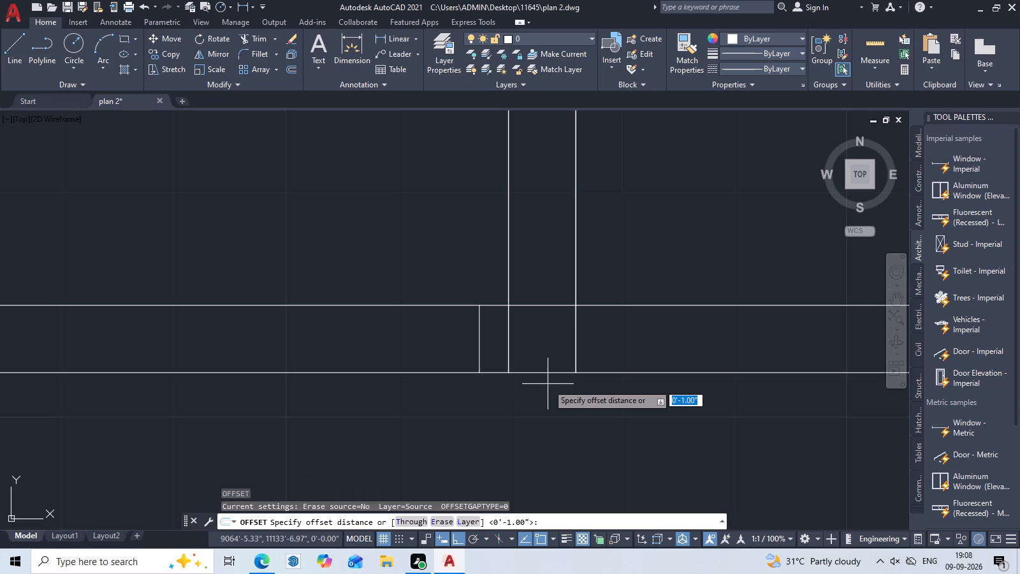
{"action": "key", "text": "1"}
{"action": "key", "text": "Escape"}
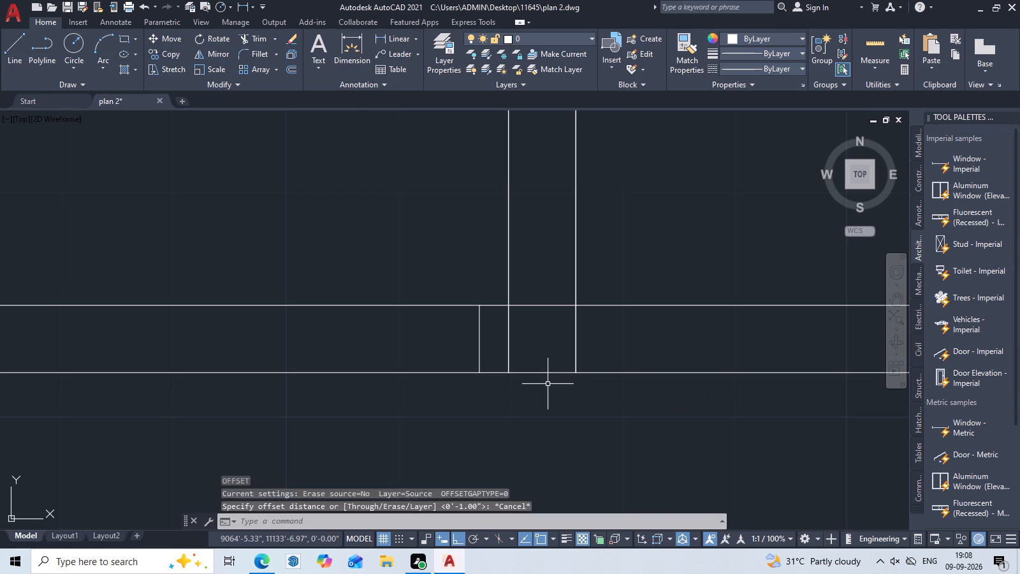
Offset the horizontal wall's new jamb line 2'8" to the left to mark the door opening.
{"action": "type", "text": "O"}
{"action": "key", "text": "space"}
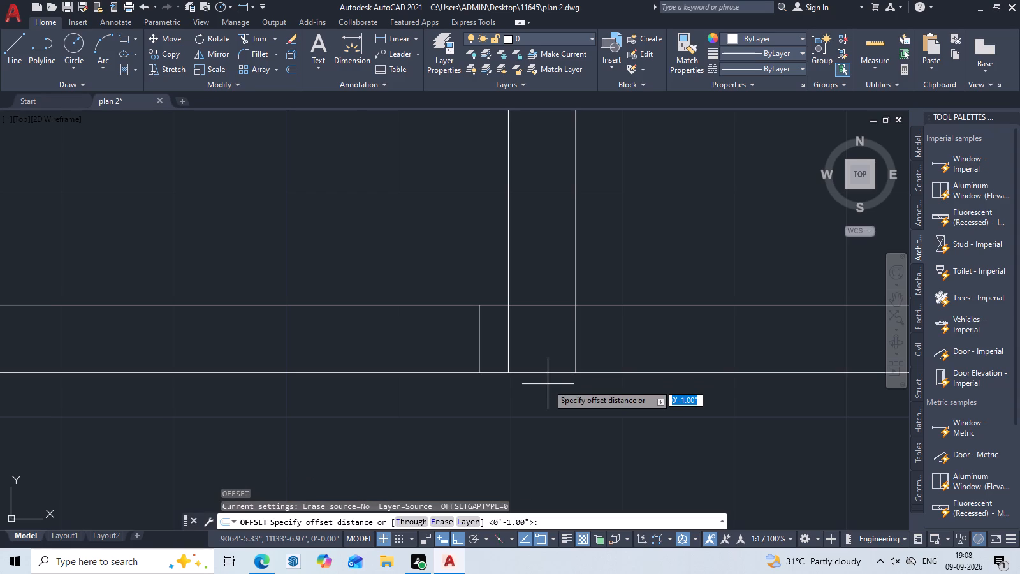
{"action": "key", "text": "2"}
{"action": "key", "text": "apostrophe"}
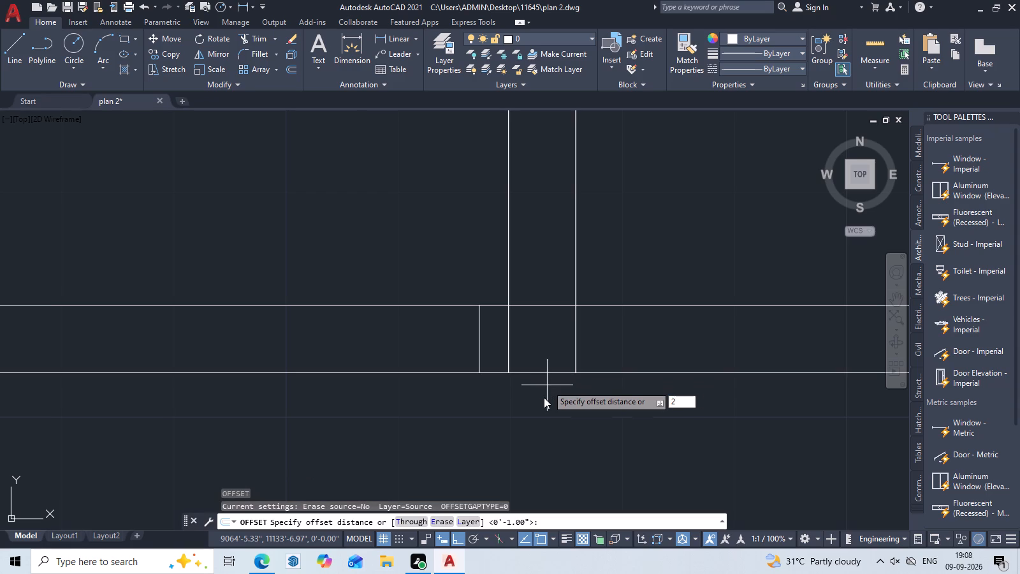
{"action": "type", "text": "8\""}
{"action": "key", "text": "space"}
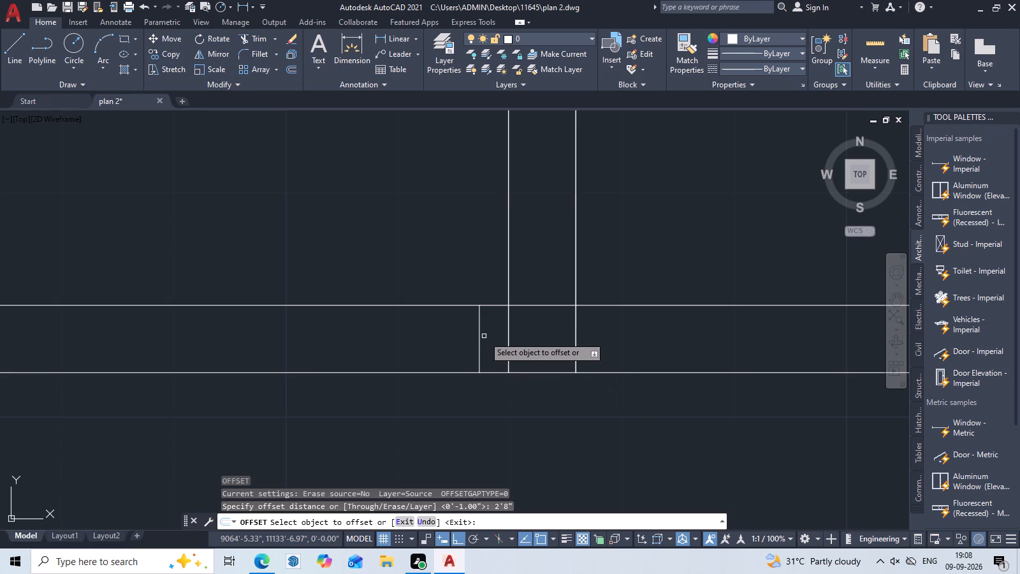
{"action": "left_click", "coordinate": [478, 336]}
{"action": "left_click", "coordinate": [281, 336]}
{"action": "scroll", "coordinate": [288, 336], "scroll_direction": "down", "scroll_amount": 2}
{"action": "middle_click_drag", "start_coordinate": [345, 372], "coordinate": [497, 459]}
{"action": "key", "text": "Escape"}
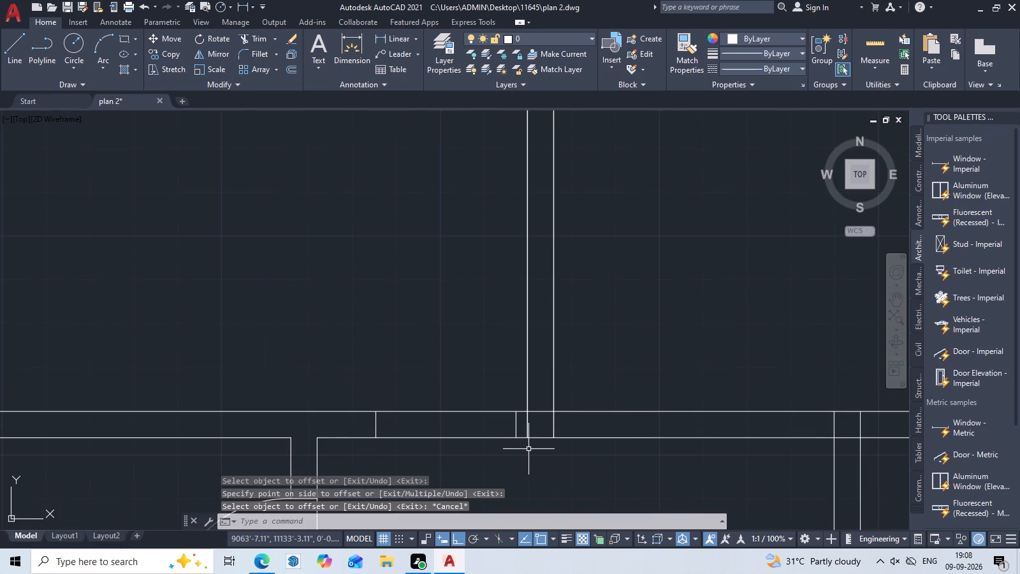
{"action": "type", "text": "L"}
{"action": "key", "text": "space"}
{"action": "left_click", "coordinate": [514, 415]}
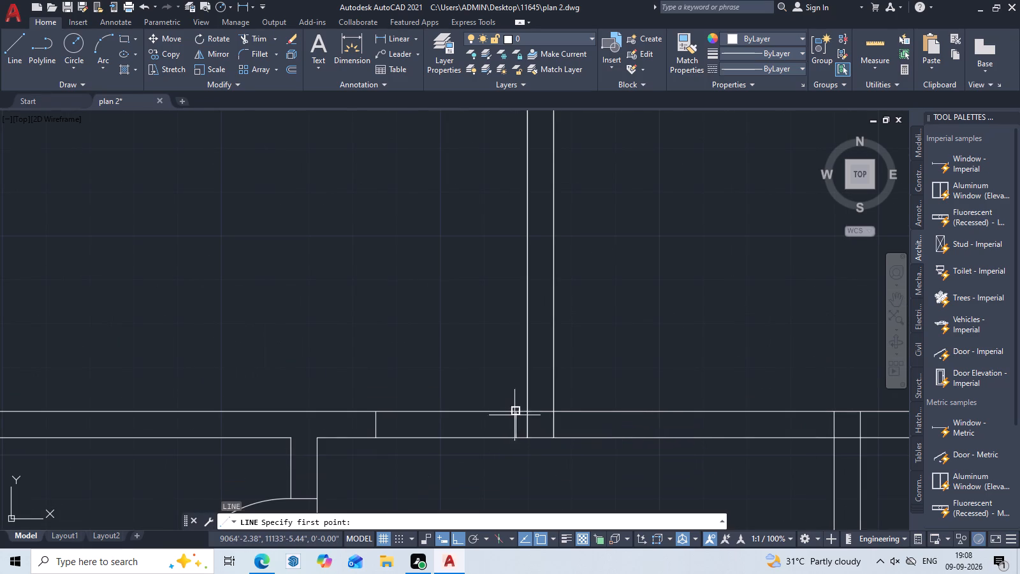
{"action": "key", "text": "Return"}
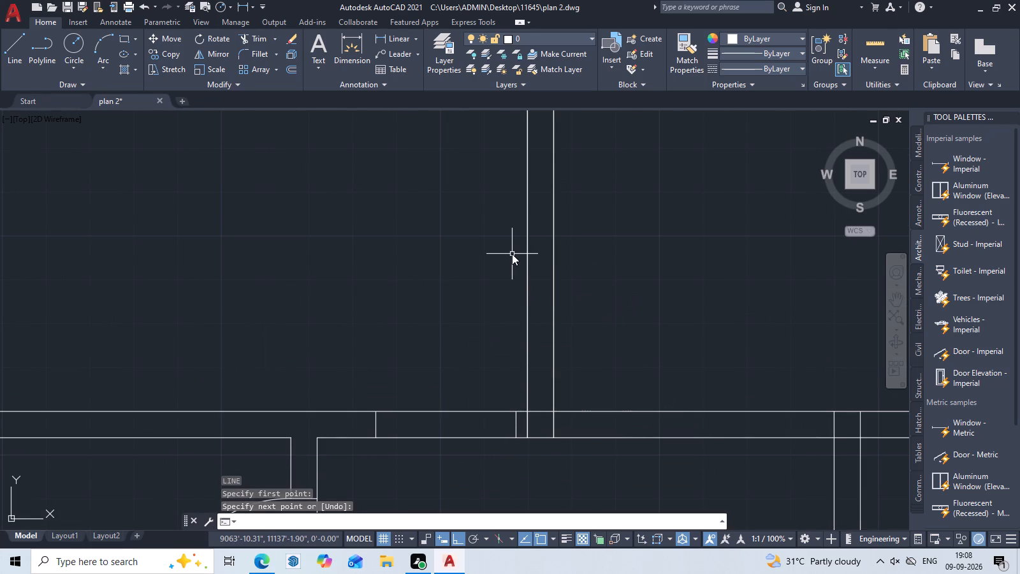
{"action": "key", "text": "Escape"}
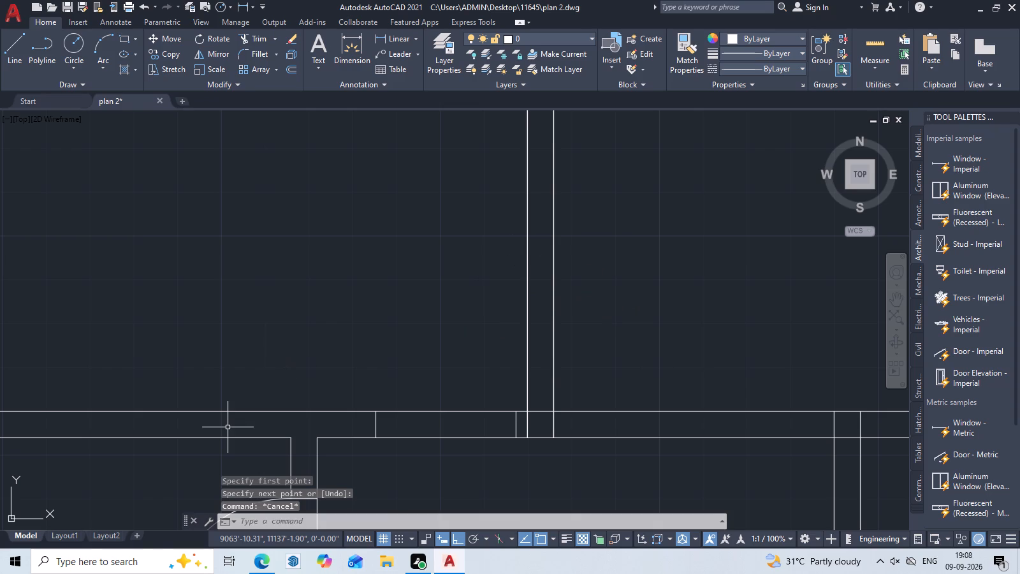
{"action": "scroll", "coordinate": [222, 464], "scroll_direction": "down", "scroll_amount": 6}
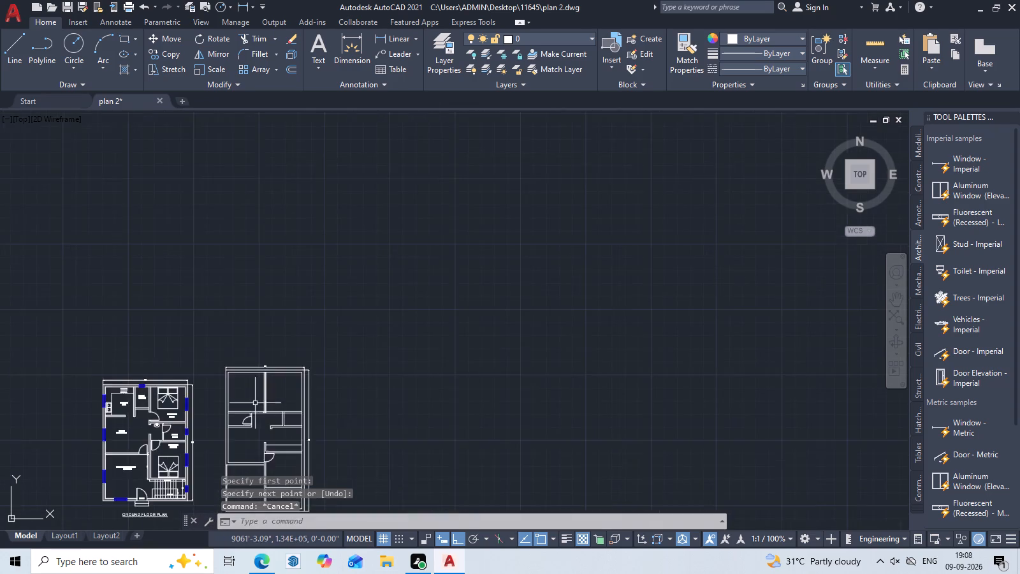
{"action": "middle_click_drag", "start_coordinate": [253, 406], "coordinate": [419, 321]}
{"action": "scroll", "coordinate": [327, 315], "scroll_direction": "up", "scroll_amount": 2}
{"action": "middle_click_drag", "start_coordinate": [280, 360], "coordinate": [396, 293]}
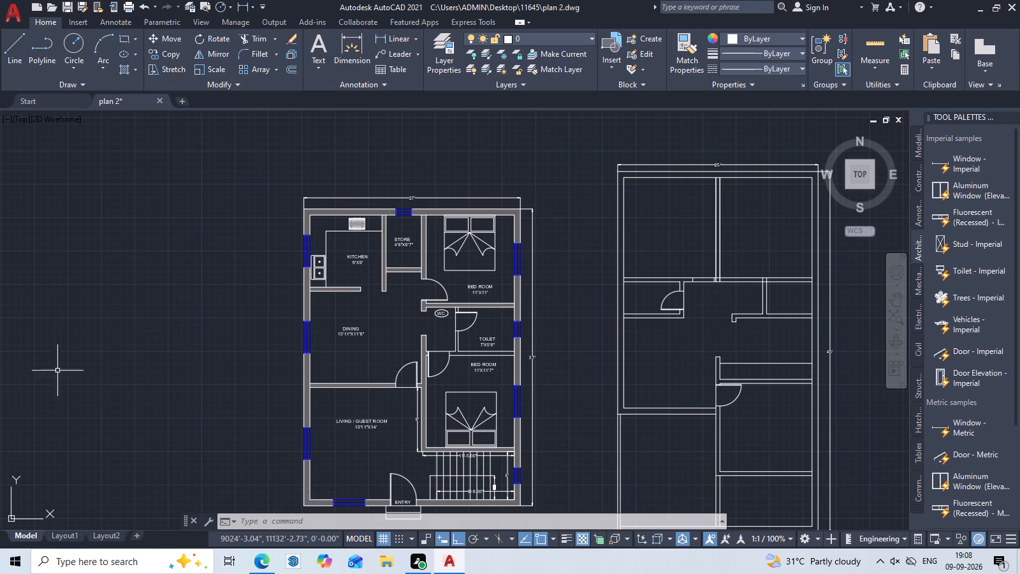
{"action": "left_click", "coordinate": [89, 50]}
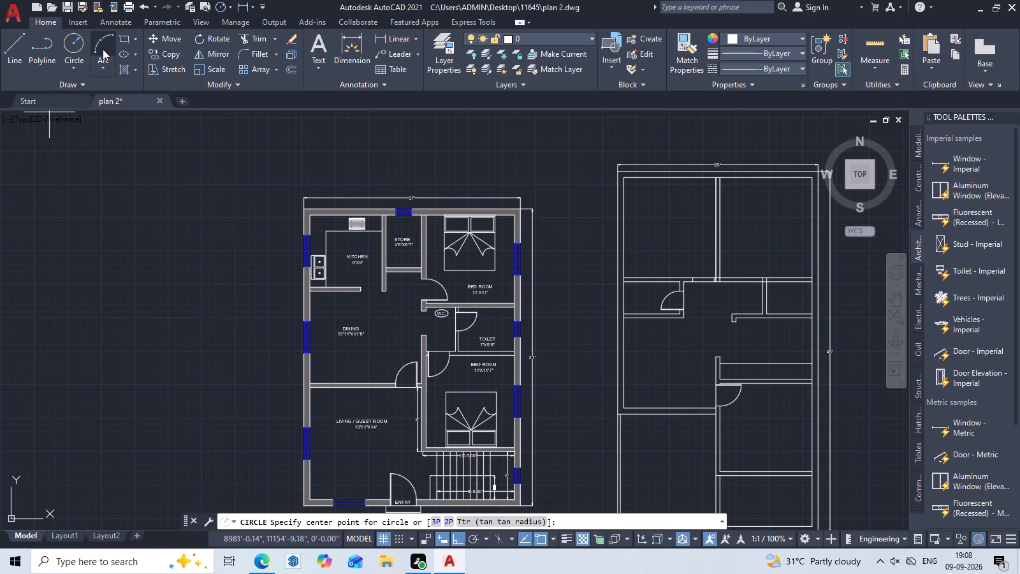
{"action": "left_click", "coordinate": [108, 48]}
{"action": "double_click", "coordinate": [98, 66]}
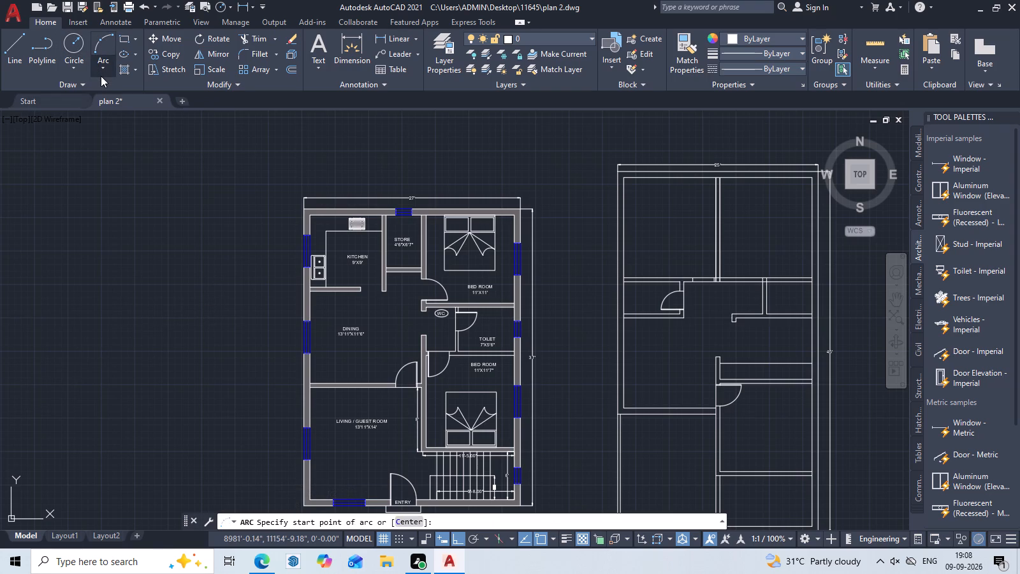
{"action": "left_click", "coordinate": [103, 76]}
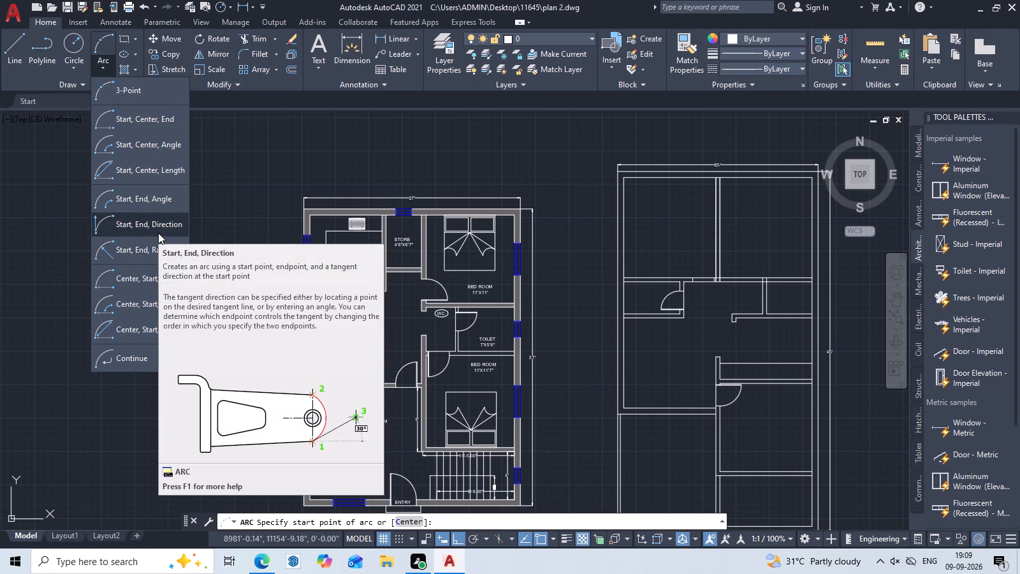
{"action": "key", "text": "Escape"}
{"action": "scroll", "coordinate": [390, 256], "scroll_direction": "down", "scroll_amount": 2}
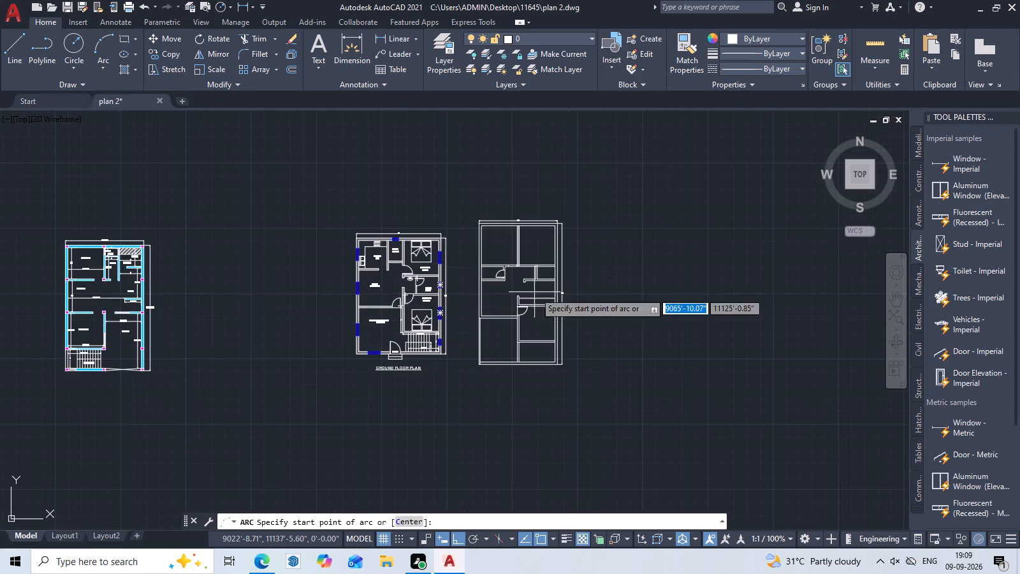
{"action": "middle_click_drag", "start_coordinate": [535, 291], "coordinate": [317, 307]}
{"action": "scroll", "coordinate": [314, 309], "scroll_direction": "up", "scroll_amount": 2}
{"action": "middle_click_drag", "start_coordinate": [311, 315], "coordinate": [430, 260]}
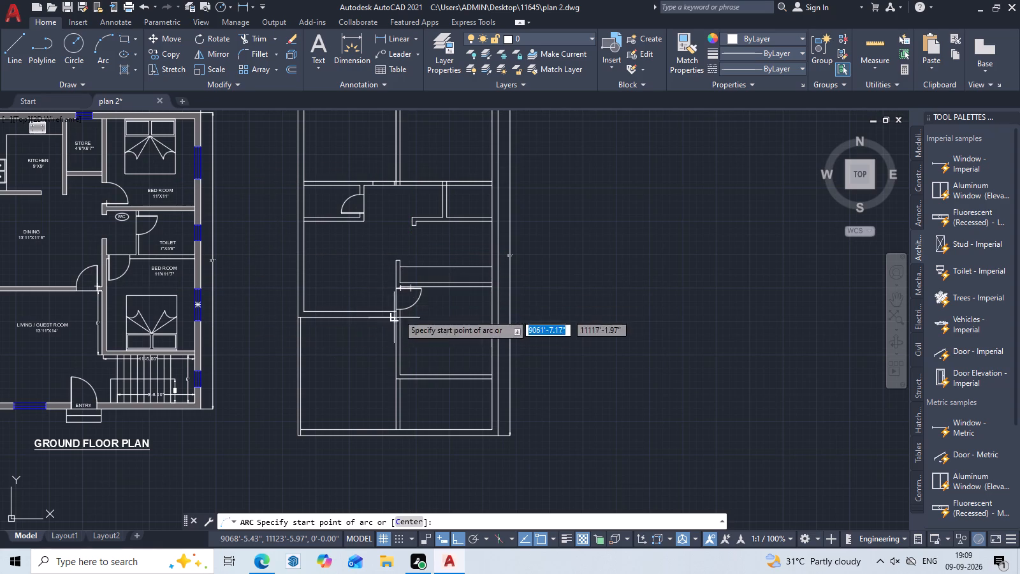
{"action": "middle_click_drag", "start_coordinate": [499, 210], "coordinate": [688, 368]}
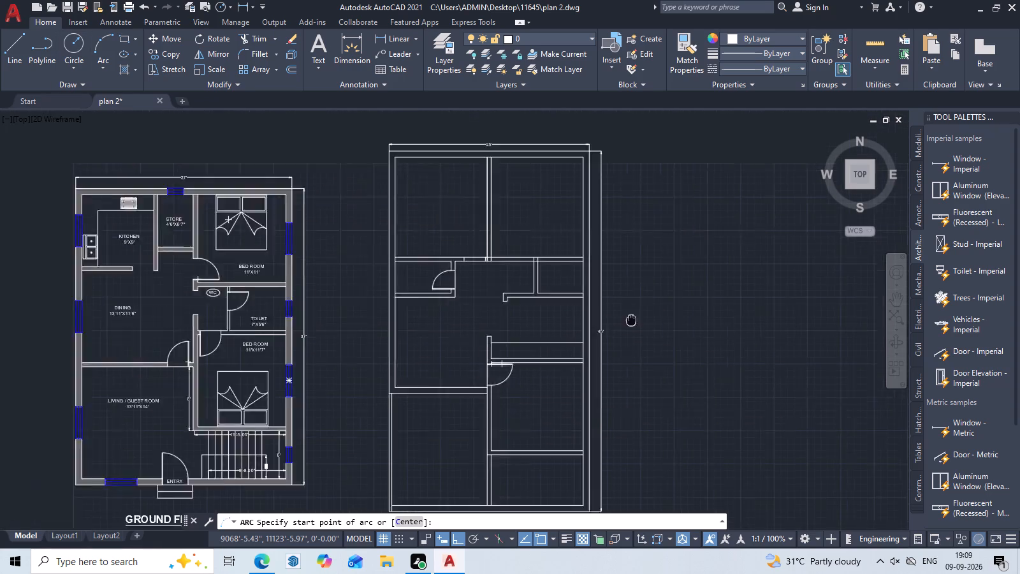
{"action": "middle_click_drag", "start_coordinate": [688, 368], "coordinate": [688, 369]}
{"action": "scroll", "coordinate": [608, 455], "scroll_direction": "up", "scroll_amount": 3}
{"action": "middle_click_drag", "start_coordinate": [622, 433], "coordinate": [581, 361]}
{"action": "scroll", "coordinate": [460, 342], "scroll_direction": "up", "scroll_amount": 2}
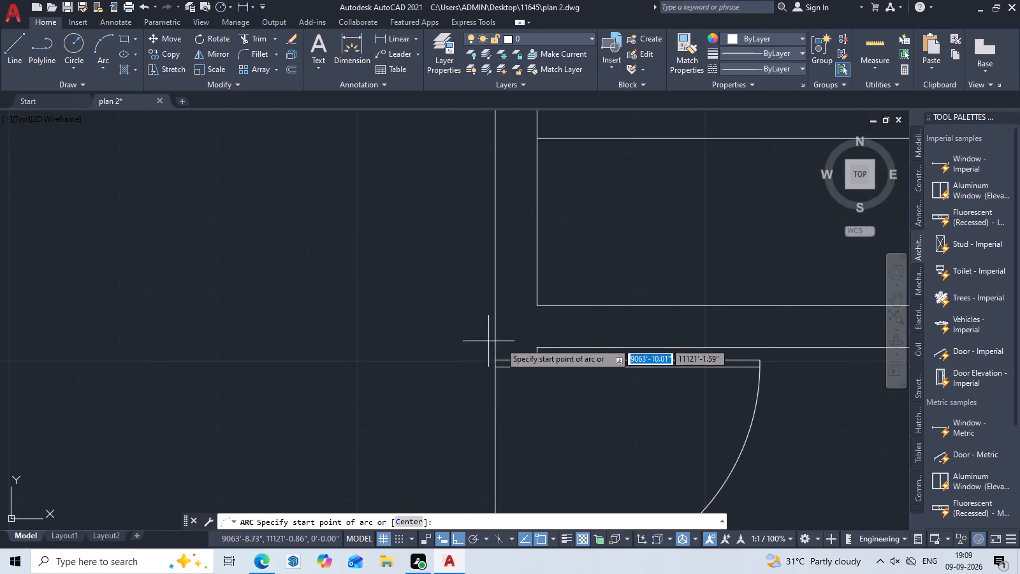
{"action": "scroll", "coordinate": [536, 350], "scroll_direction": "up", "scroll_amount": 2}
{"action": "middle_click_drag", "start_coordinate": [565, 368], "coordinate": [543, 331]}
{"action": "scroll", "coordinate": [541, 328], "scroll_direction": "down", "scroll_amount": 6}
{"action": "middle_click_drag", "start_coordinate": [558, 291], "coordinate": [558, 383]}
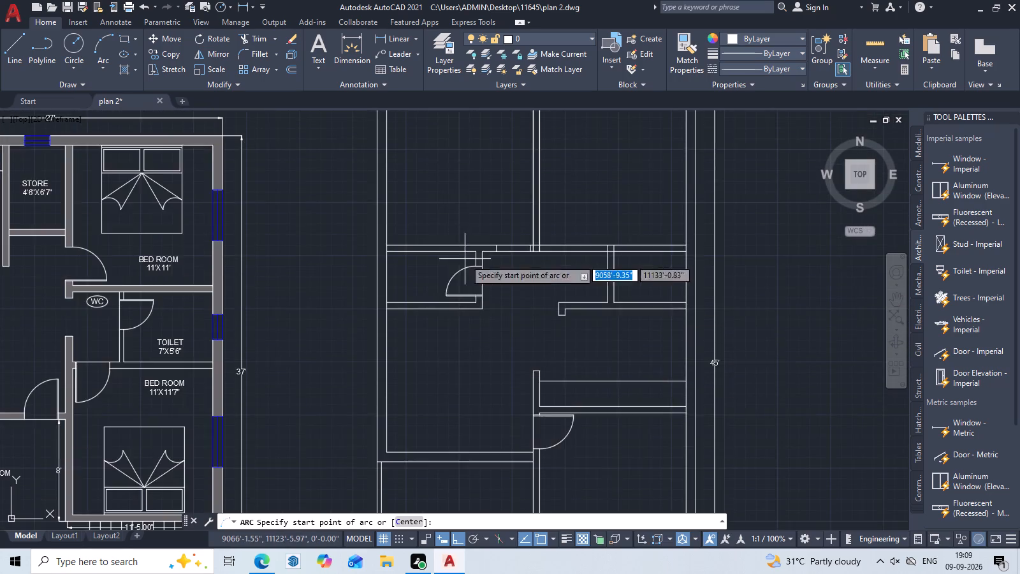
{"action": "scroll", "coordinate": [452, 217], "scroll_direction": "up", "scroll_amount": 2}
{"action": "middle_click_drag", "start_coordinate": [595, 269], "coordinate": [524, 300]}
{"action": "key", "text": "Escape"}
Draw a 2'8" door leaf line straight up from the upper end of the jamb beside the vertical partition.
{"action": "scroll", "coordinate": [576, 325], "scroll_direction": "up", "scroll_amount": 2}
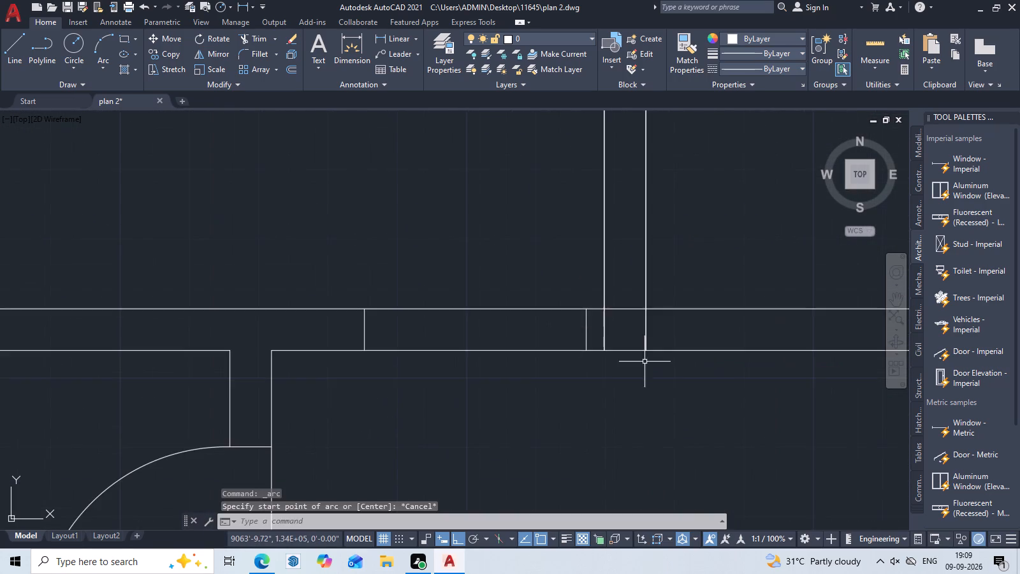
{"action": "middle_click_drag", "start_coordinate": [633, 371], "coordinate": [513, 426]}
{"action": "type", "text": "L"}
{"action": "key", "text": "space"}
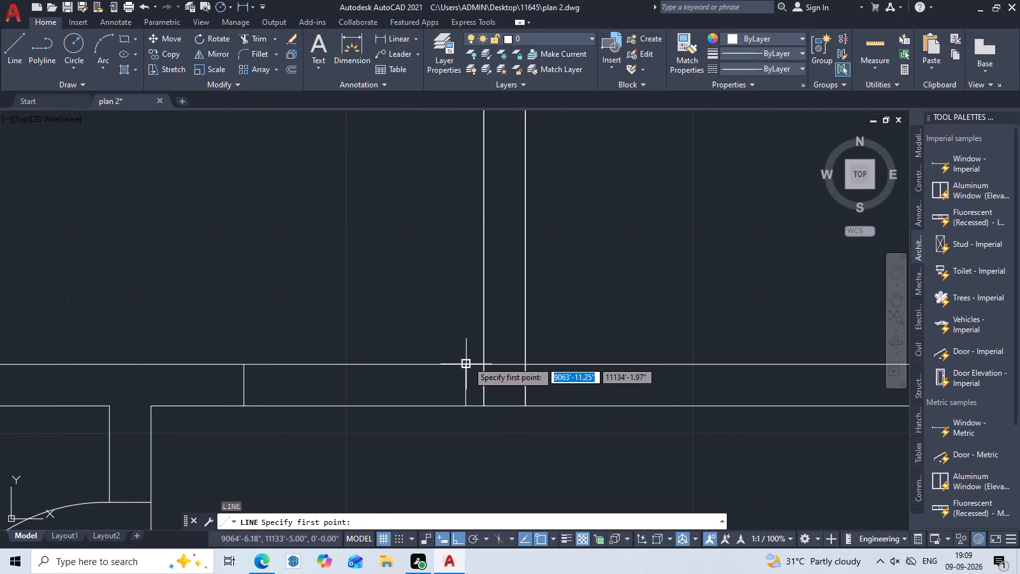
{"action": "left_click", "coordinate": [467, 361]}
{"action": "type", "text": "2'8"}
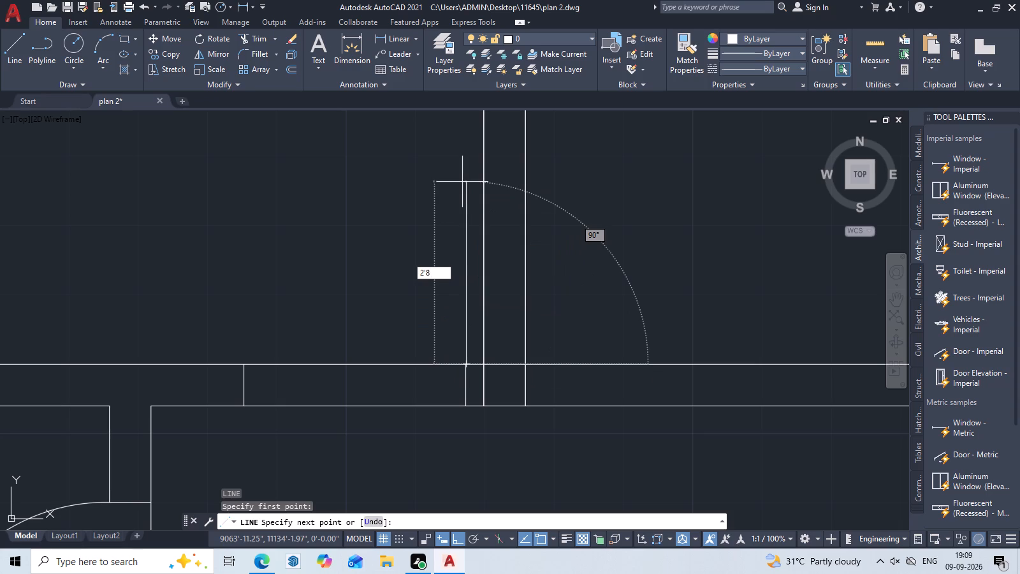
{"action": "key", "text": "shift+quotedbl"}
{"action": "key", "text": "space"}
{"action": "key", "text": "Escape"}
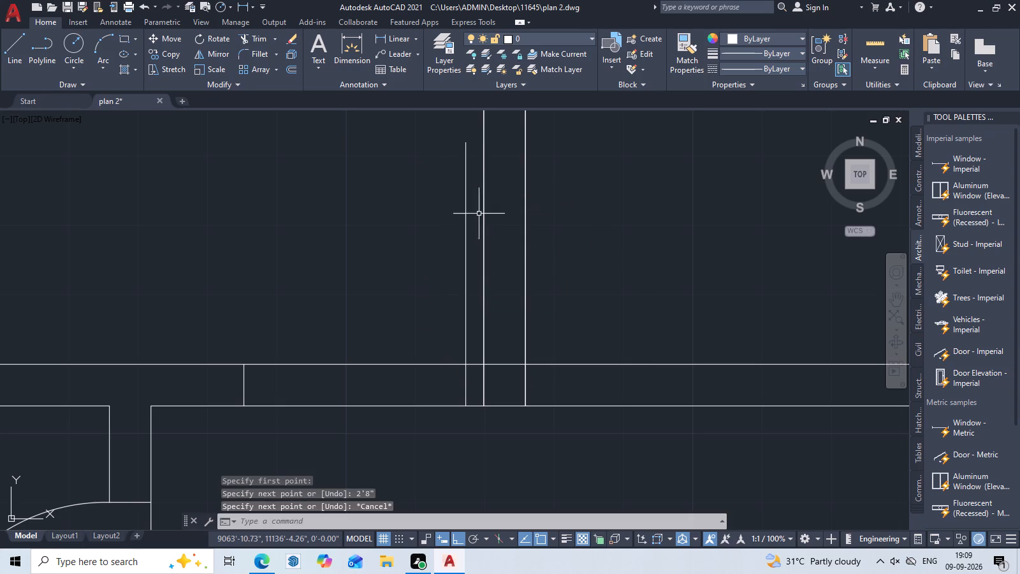
Offset the jamb line and the new door leaf line 1" to the left to give the leaf its thickness.
{"action": "key", "text": "o"}
{"action": "key", "text": "space"}
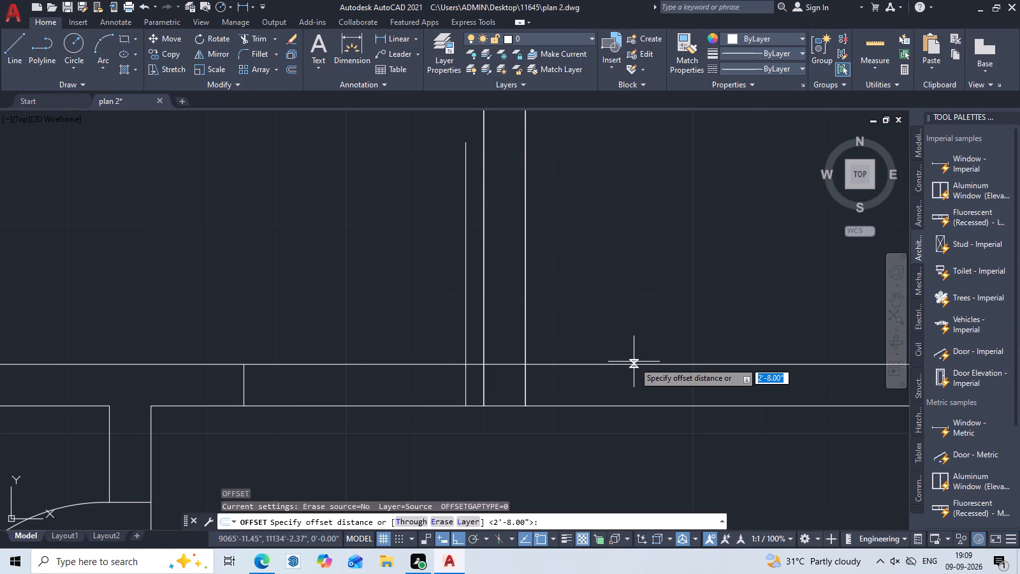
{"action": "key", "text": "1"}
{"action": "key", "text": "space"}
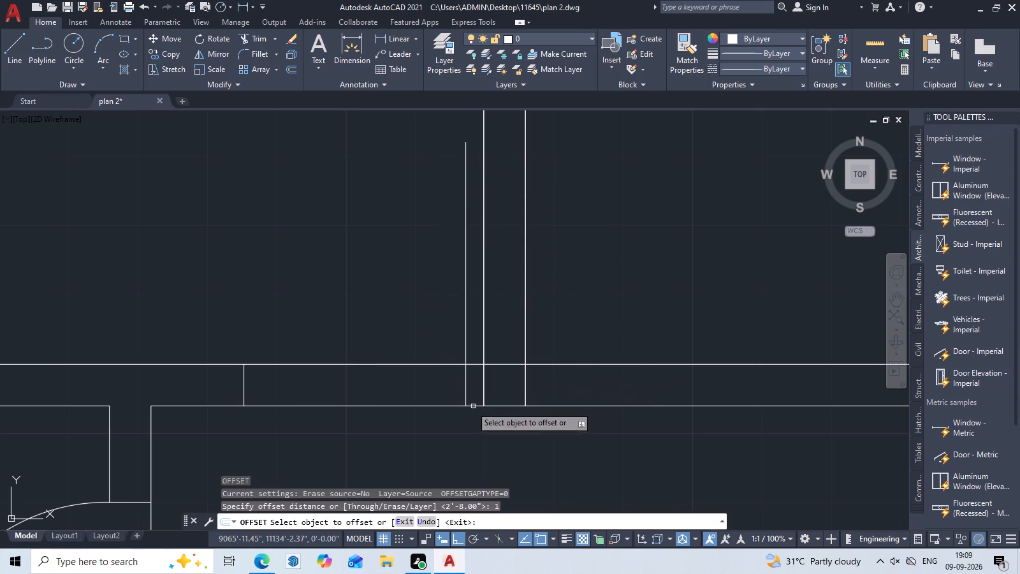
{"action": "left_click", "coordinate": [465, 381]}
{"action": "left_click", "coordinate": [435, 384]}
{"action": "left_click", "coordinate": [465, 296]}
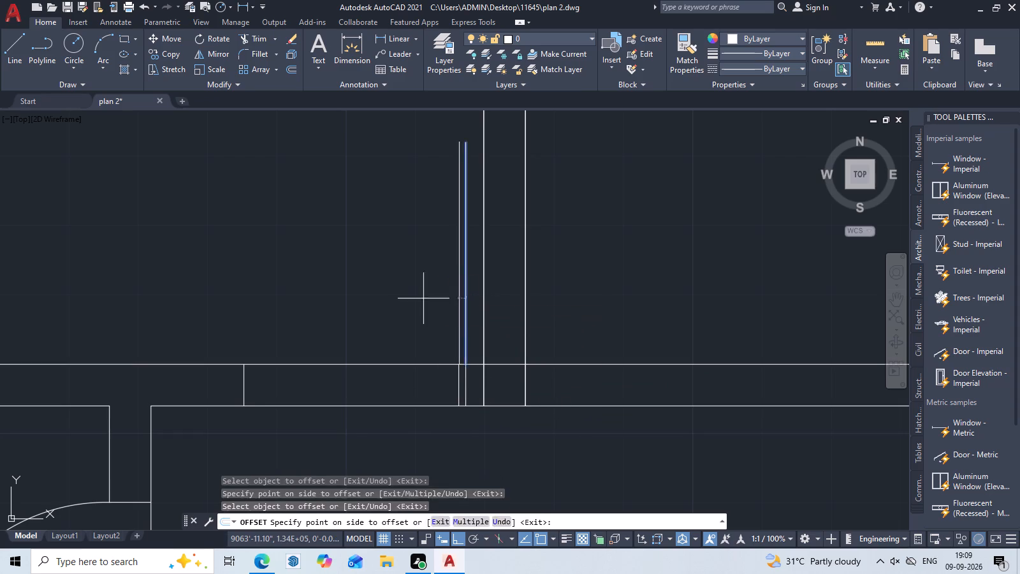
{"action": "left_click", "coordinate": [423, 298]}
{"action": "key", "text": "Escape"}
Draw the door swing as a three-point arc from the top of the leaf to the upper end of the opposite jamb.
{"action": "key", "text": "a"}
{"action": "key", "text": "space"}
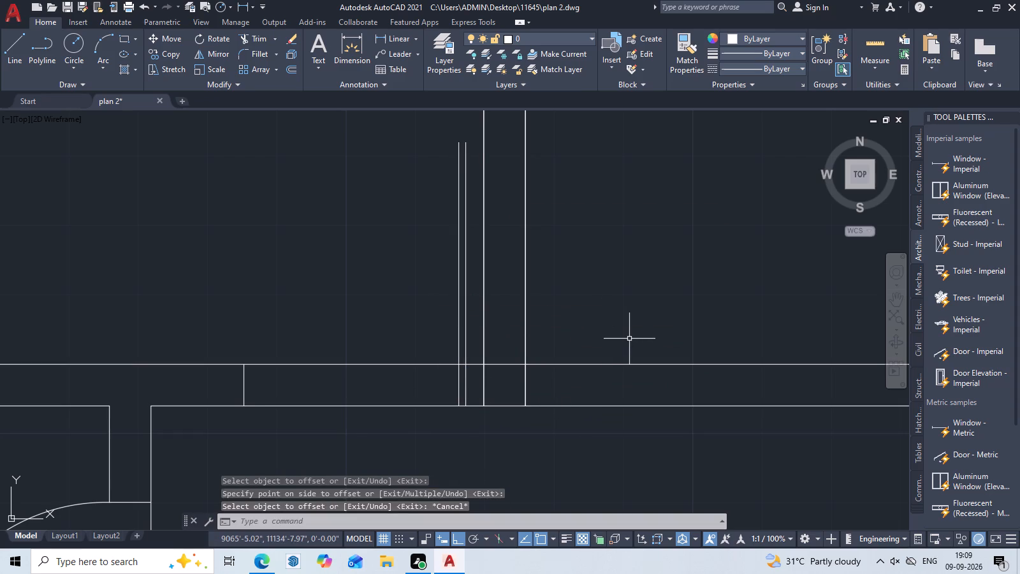
{"action": "middle_click_drag", "start_coordinate": [471, 156], "coordinate": [537, 215]}
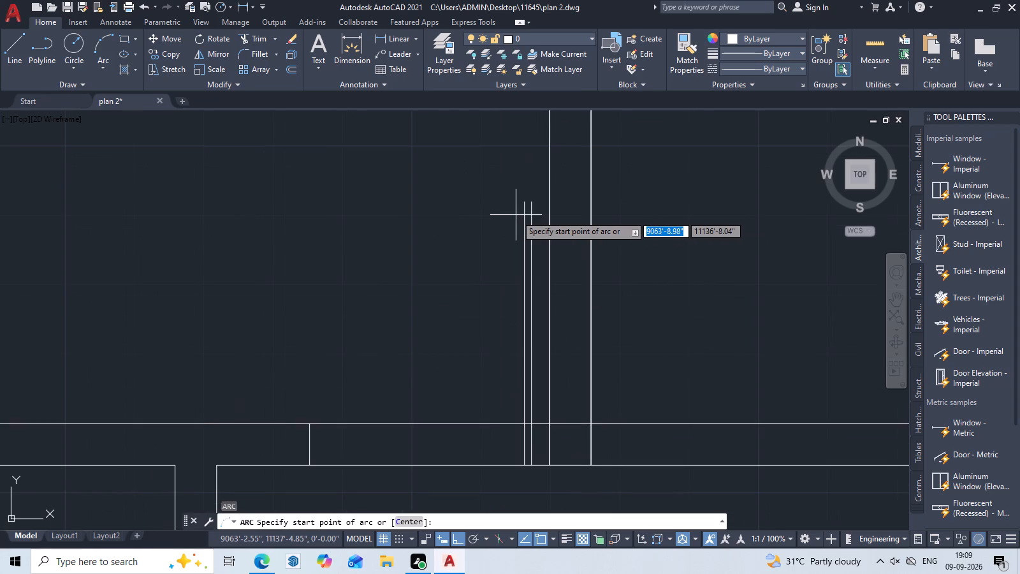
{"action": "scroll", "coordinate": [525, 193], "scroll_direction": "up", "scroll_amount": 1}
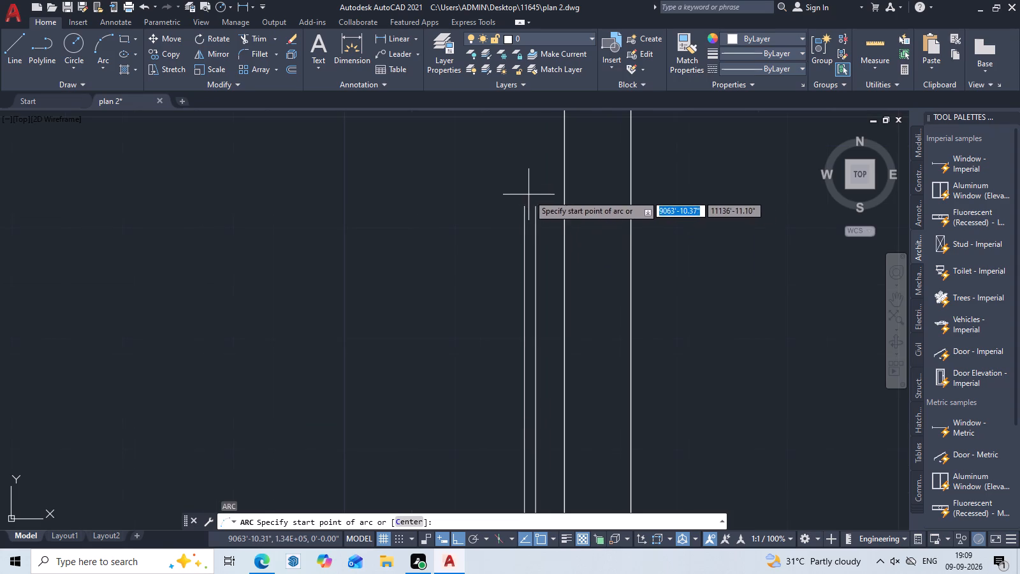
{"action": "left_click", "coordinate": [539, 208]}
{"action": "left_click", "coordinate": [528, 210]}
{"action": "scroll", "coordinate": [473, 239], "scroll_direction": "down", "scroll_amount": 2}
{"action": "middle_click_drag", "start_coordinate": [446, 285], "coordinate": [490, 196]}
{"action": "left_click", "coordinate": [404, 272]}
{"action": "scroll", "coordinate": [443, 271], "scroll_direction": "down", "scroll_amount": 2}
{"action": "key", "text": "Escape"}
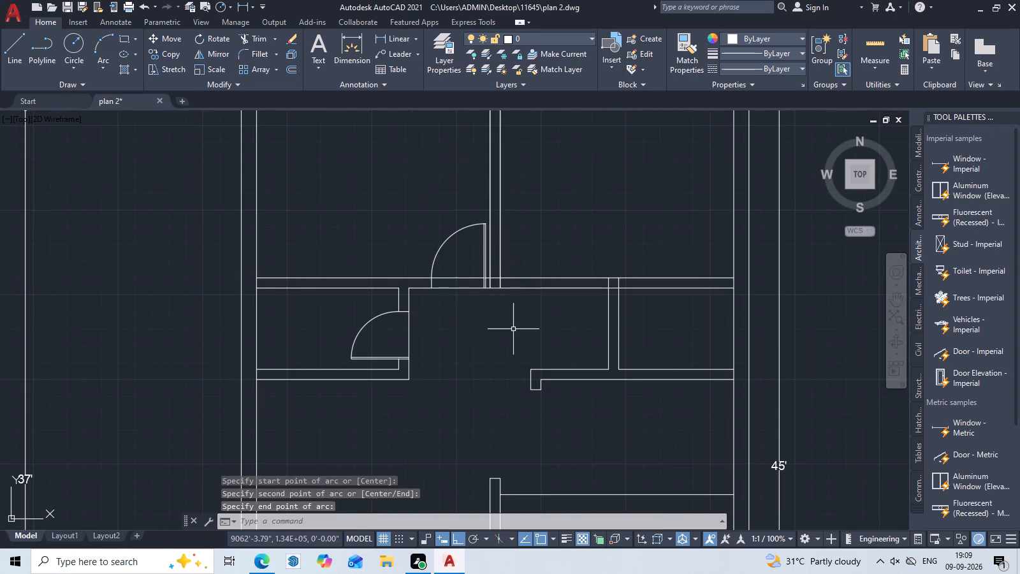
Trim the horizontal wall's upper line across the leaf thickness and the new door opening.
{"action": "middle_click", "coordinate": [513, 329]}
{"action": "scroll", "coordinate": [495, 315], "scroll_direction": "up", "scroll_amount": 2}
{"action": "middle_click_drag", "start_coordinate": [495, 315], "coordinate": [496, 358]}
{"action": "type", "text": "TR"}
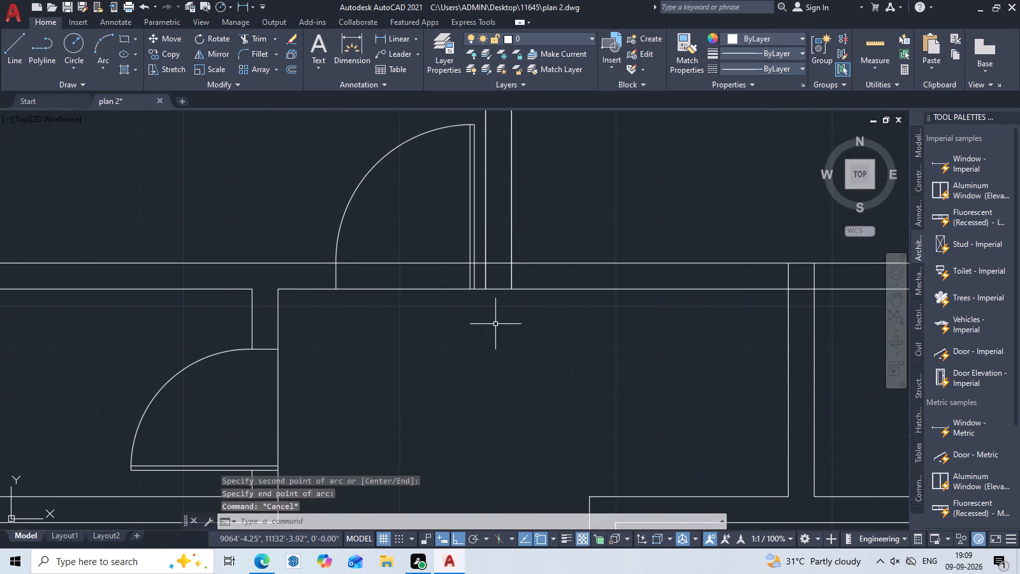
{"action": "key", "text": "space"}
{"action": "scroll", "coordinate": [485, 257], "scroll_direction": "up", "scroll_amount": 2}
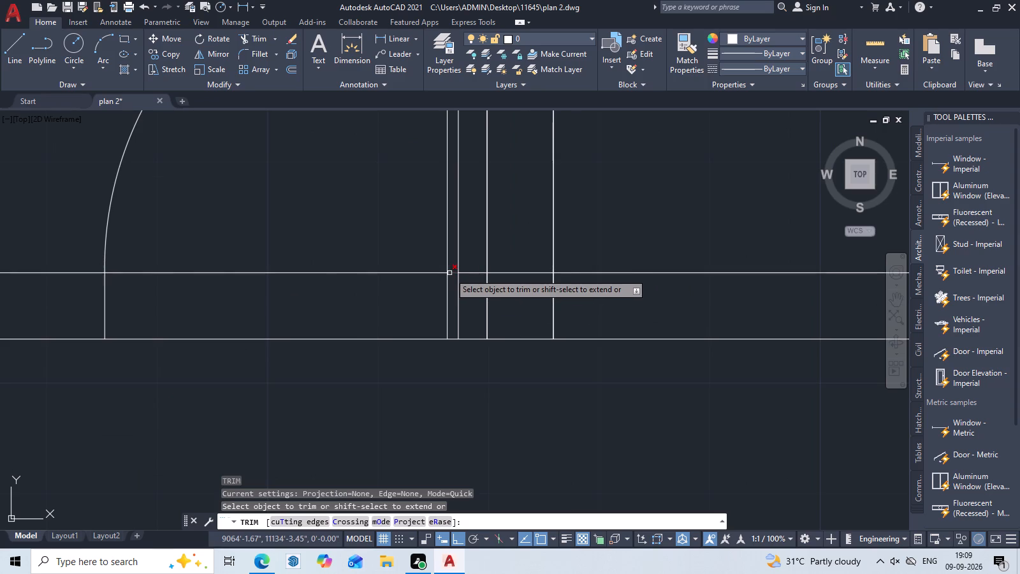
{"action": "left_click", "coordinate": [452, 273]}
{"action": "left_click", "coordinate": [378, 272]}
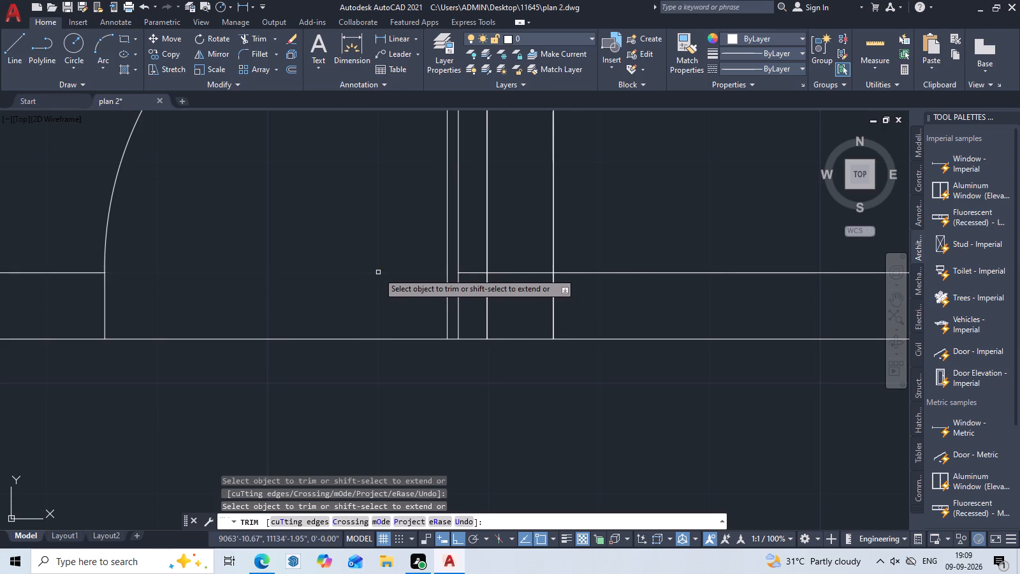
Trim the overlapping lines where the vertical partition meets the horizontal wall, just right of the new door.
{"action": "scroll", "coordinate": [378, 272], "scroll_direction": "down", "scroll_amount": 2}
{"action": "scroll", "coordinate": [422, 286], "scroll_direction": "up", "scroll_amount": 2}
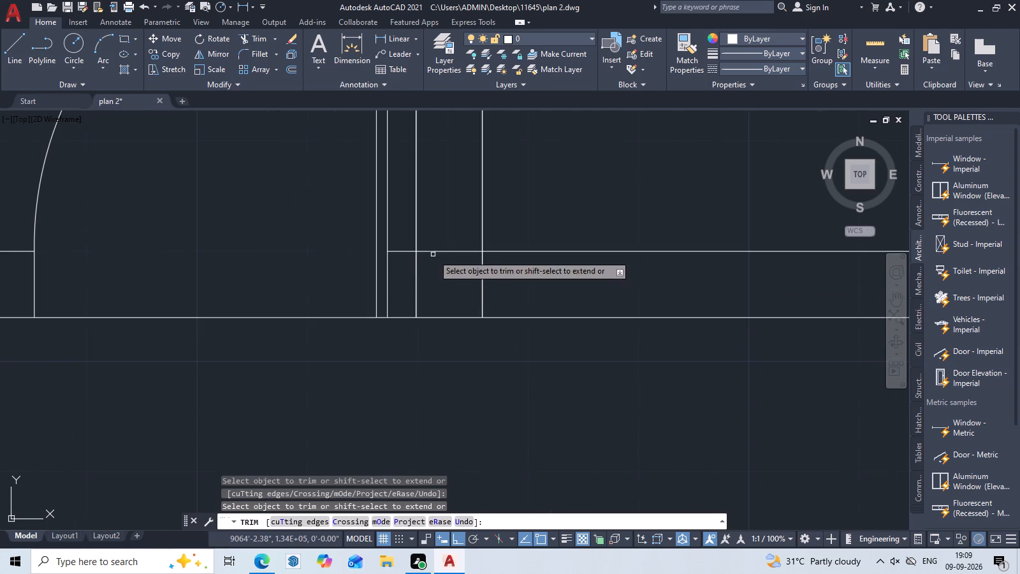
{"action": "left_click_drag", "start_coordinate": [435, 243], "coordinate": [409, 289]}
{"action": "key", "text": "Escape"}
{"action": "scroll", "coordinate": [430, 287], "scroll_direction": "down", "scroll_amount": 2}
{"action": "middle_click_drag", "start_coordinate": [437, 295], "coordinate": [442, 323]}
{"action": "key", "text": "Escape"}
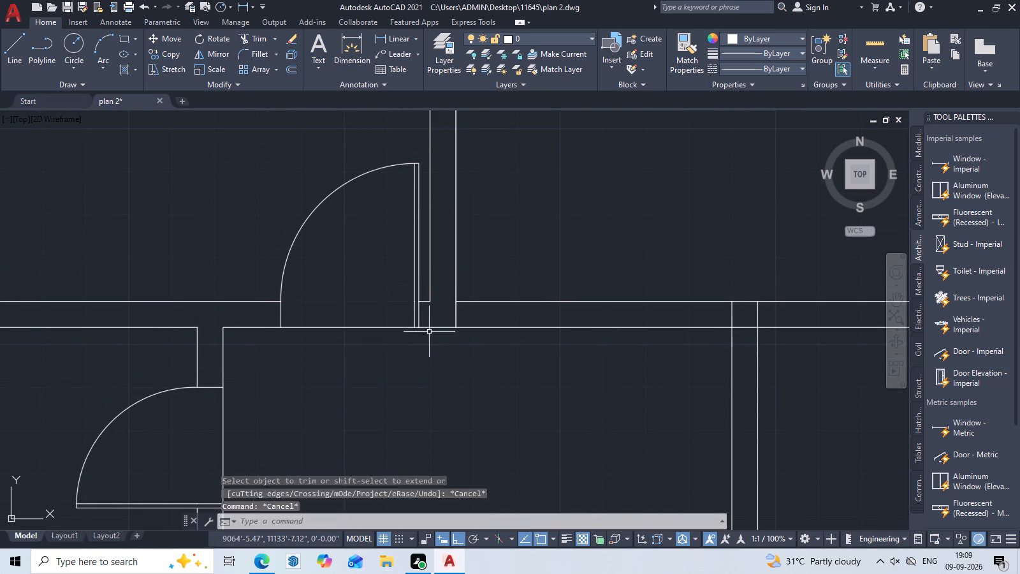
Mirror the door's leaf, jambs and swing arc across the vertical partition, about the midpoint between the leaf-side jamb and the partition's right face, keeping the original.
{"action": "scroll", "coordinate": [426, 318], "scroll_direction": "up", "scroll_amount": 1}
{"action": "left_click", "coordinate": [414, 311]}
{"action": "double_click", "coordinate": [407, 311]}
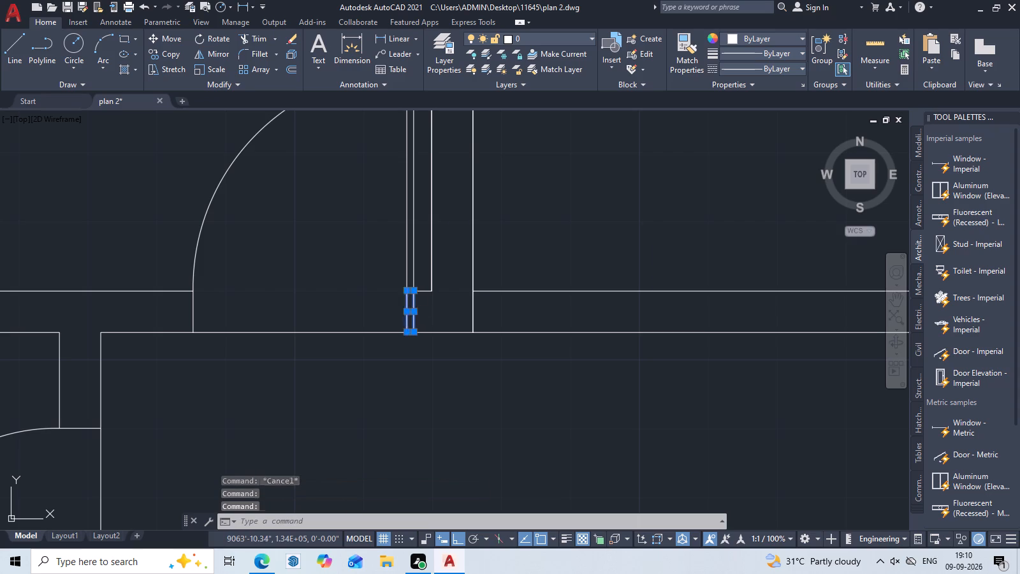
{"action": "left_click", "coordinate": [412, 228]}
{"action": "double_click", "coordinate": [407, 229]}
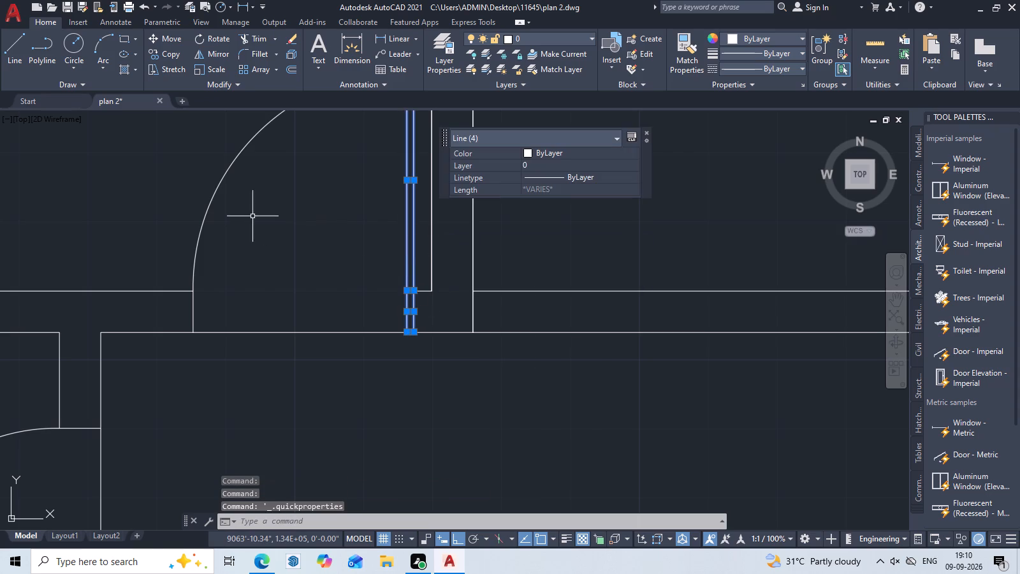
{"action": "left_click", "coordinate": [215, 190]}
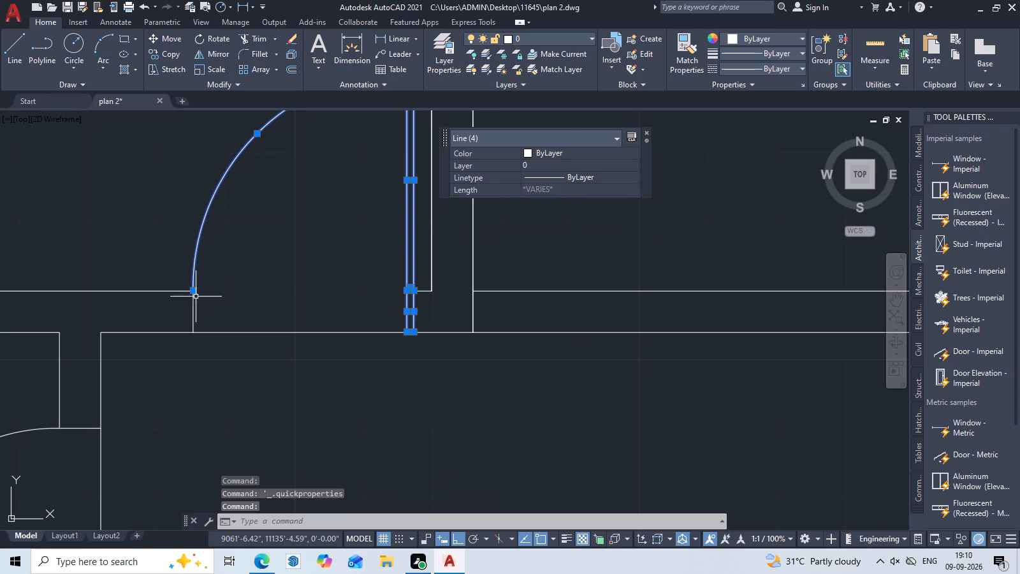
{"action": "left_click", "coordinate": [193, 307]}
{"action": "type", "text": "MI"}
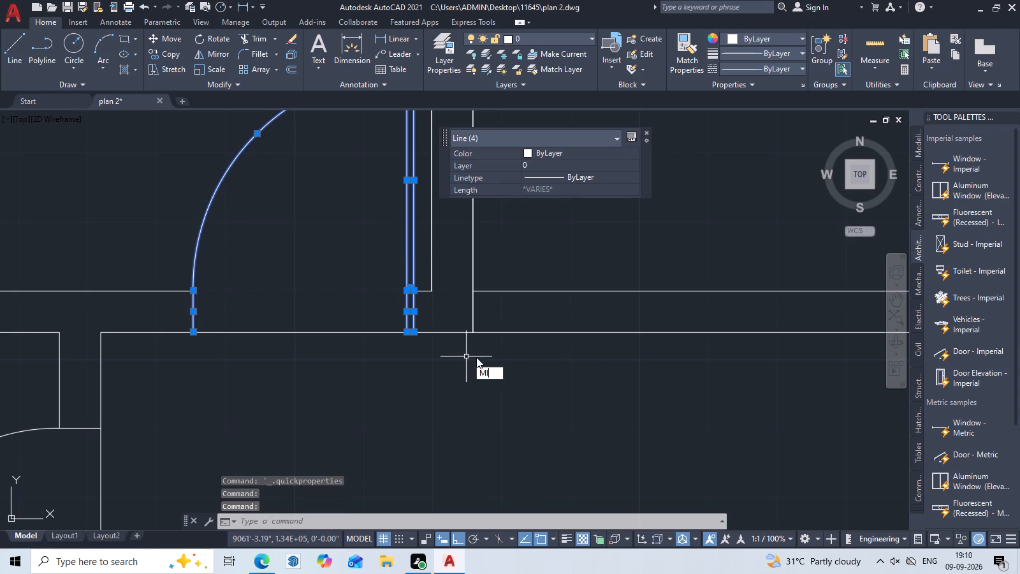
{"action": "key", "text": "space"}
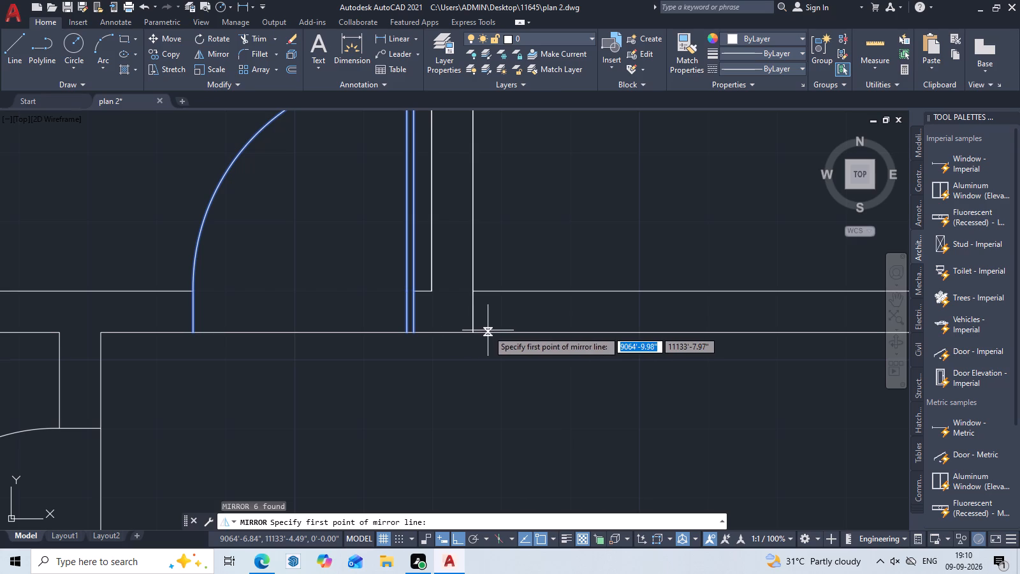
{"action": "scroll", "coordinate": [471, 332], "scroll_direction": "down", "scroll_amount": 1}
{"action": "type", "text": "M2P"}
{"action": "key", "text": "space"}
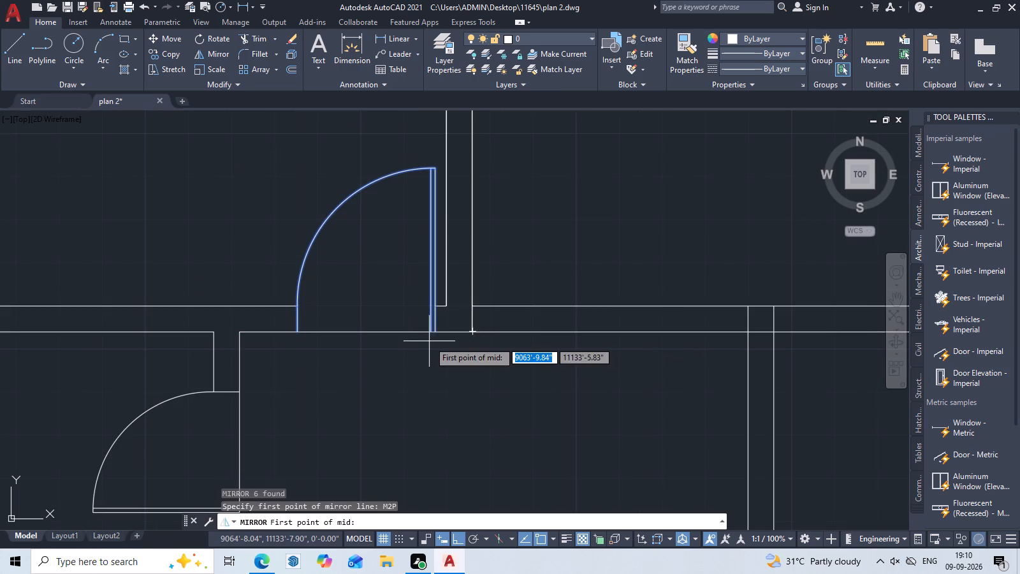
{"action": "scroll", "coordinate": [431, 341], "scroll_direction": "up", "scroll_amount": 3}
{"action": "left_click", "coordinate": [439, 309]}
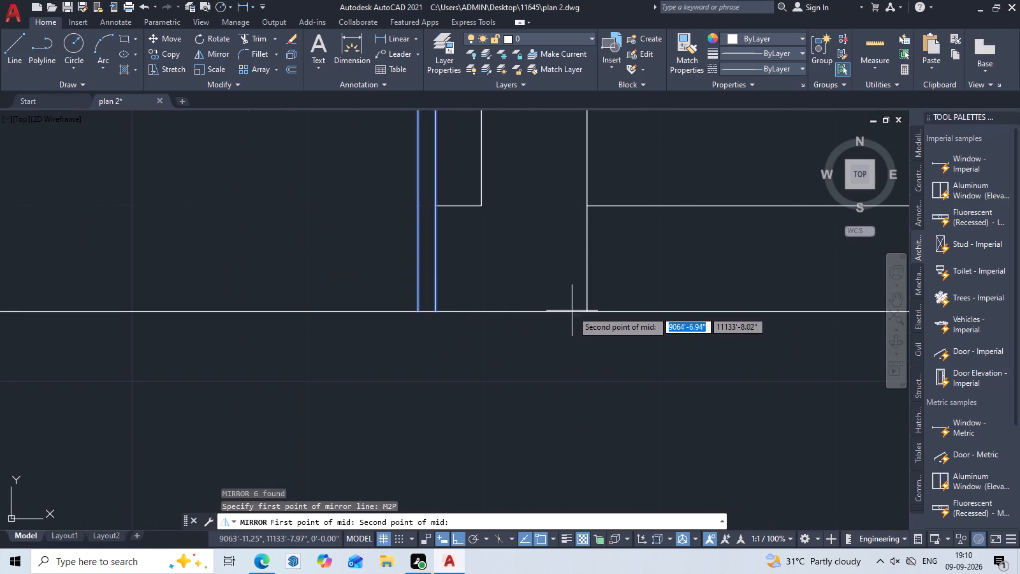
{"action": "left_click", "coordinate": [583, 311]}
{"action": "scroll", "coordinate": [513, 186], "scroll_direction": "down", "scroll_amount": 2}
{"action": "middle_click_drag", "start_coordinate": [513, 186], "coordinate": [411, 293]}
{"action": "left_click", "coordinate": [430, 253]}
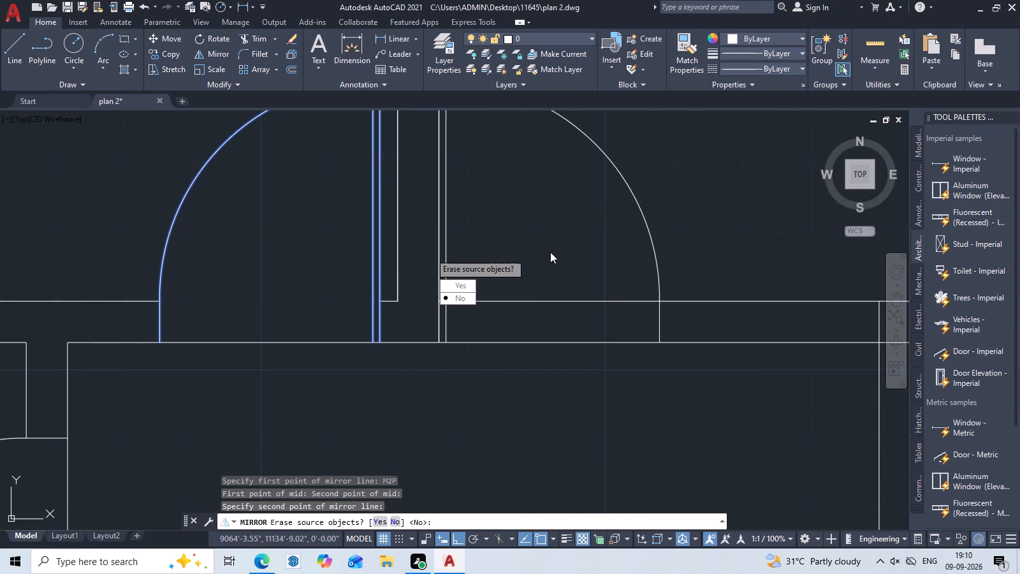
{"action": "left_click_drag", "start_coordinate": [466, 298], "coordinate": [430, 253]}
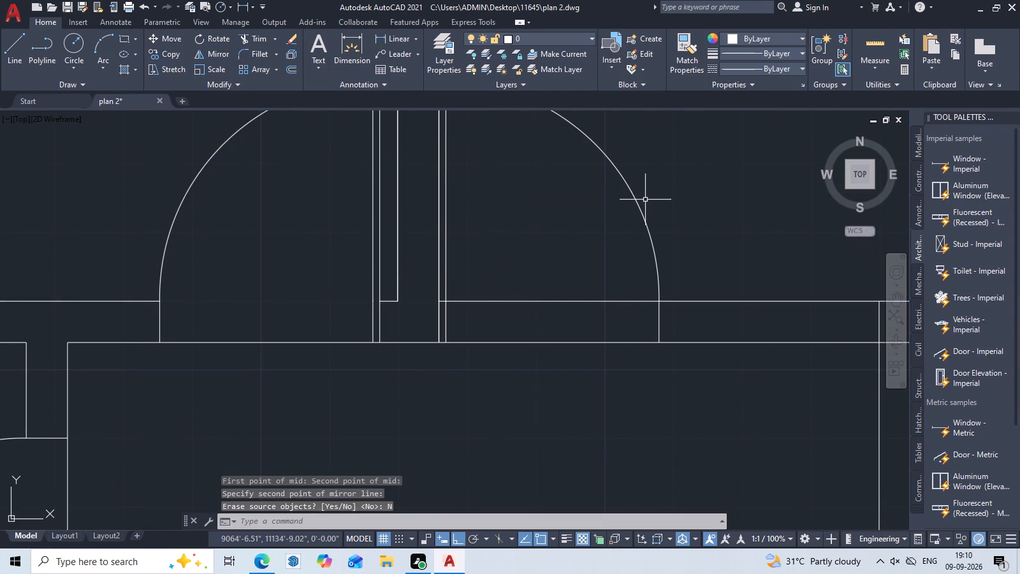
Group the mirrored door's swing arc, leaf lines and jamb lines into one object.
{"action": "left_click", "coordinate": [639, 203]}
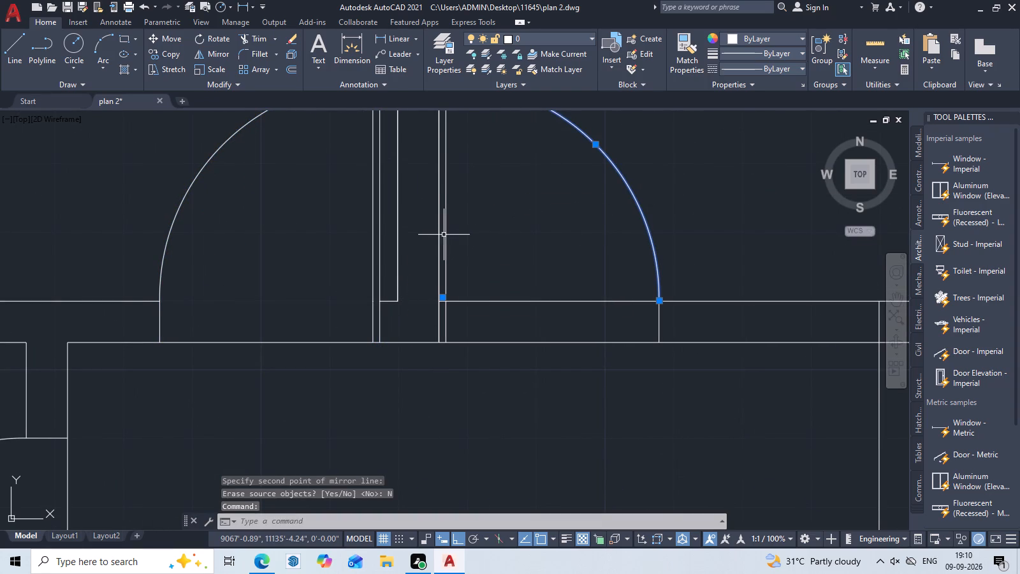
{"action": "left_click", "coordinate": [447, 234]}
{"action": "left_click", "coordinate": [439, 237]}
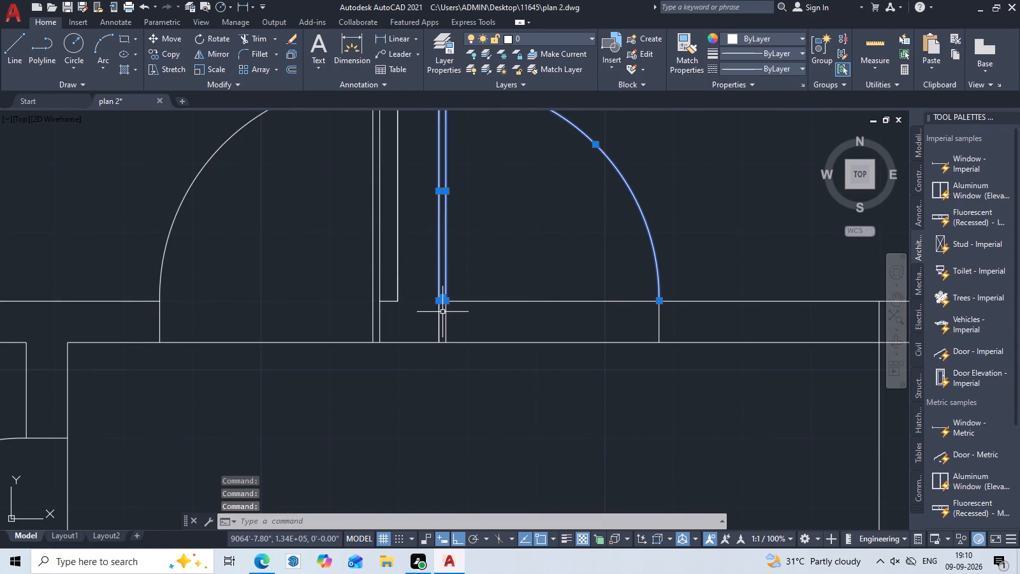
{"action": "left_click", "coordinate": [445, 319]}
{"action": "left_click", "coordinate": [438, 325]}
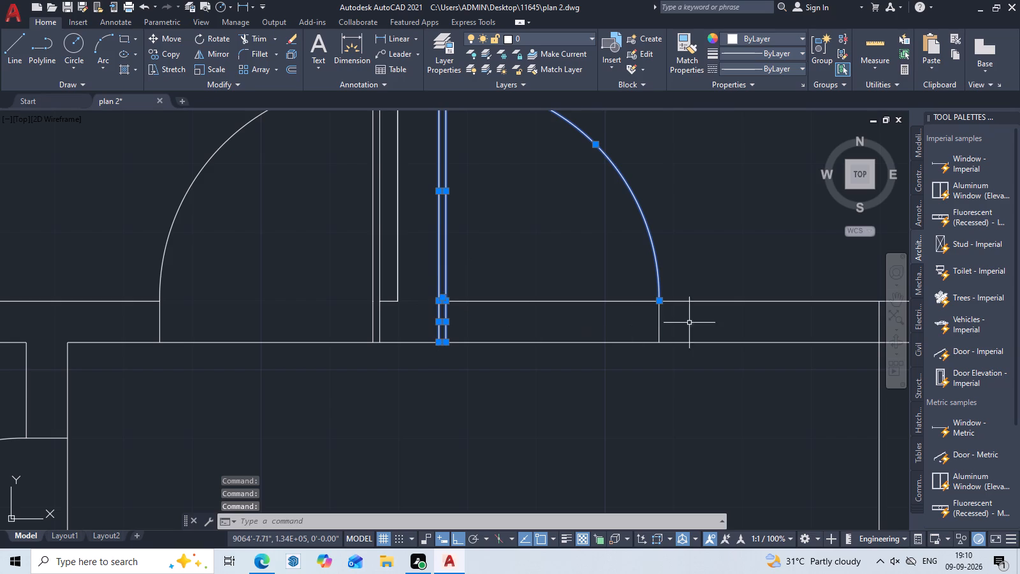
{"action": "left_click", "coordinate": [657, 325]}
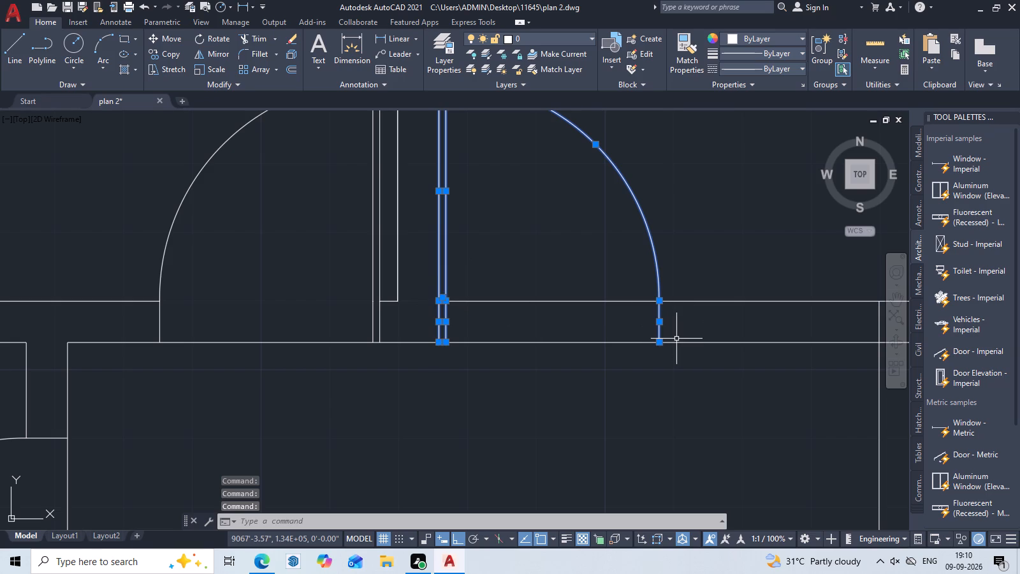
{"action": "type", "text": "G"}
{"action": "key", "text": "space"}
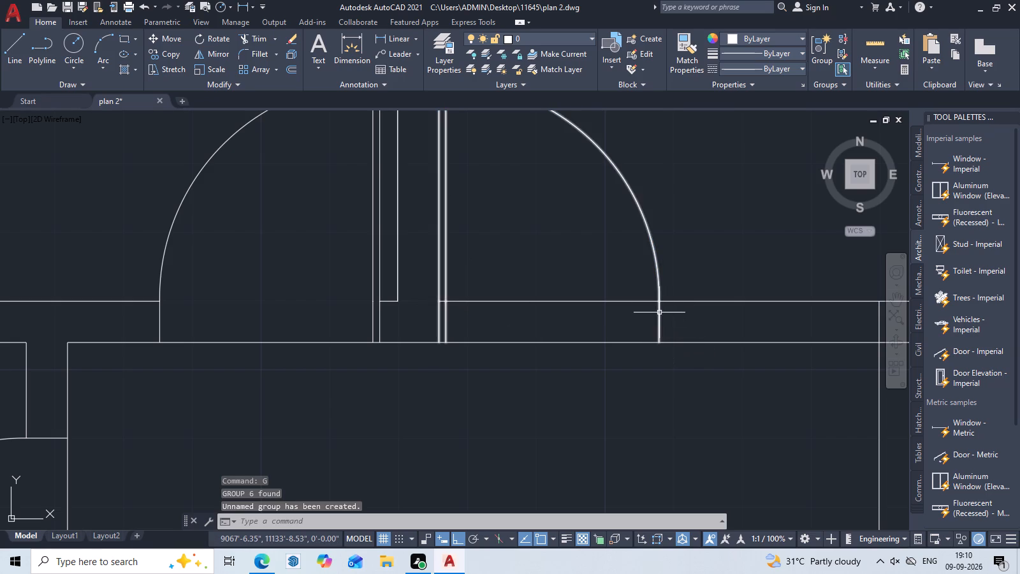
Move the mirrored door group slightly right along the horizontal wall's lower line, leaving a short wall stub beside the partition.
{"action": "left_click", "coordinate": [659, 313]}
{"action": "type", "text": "M"}
{"action": "key", "text": "space"}
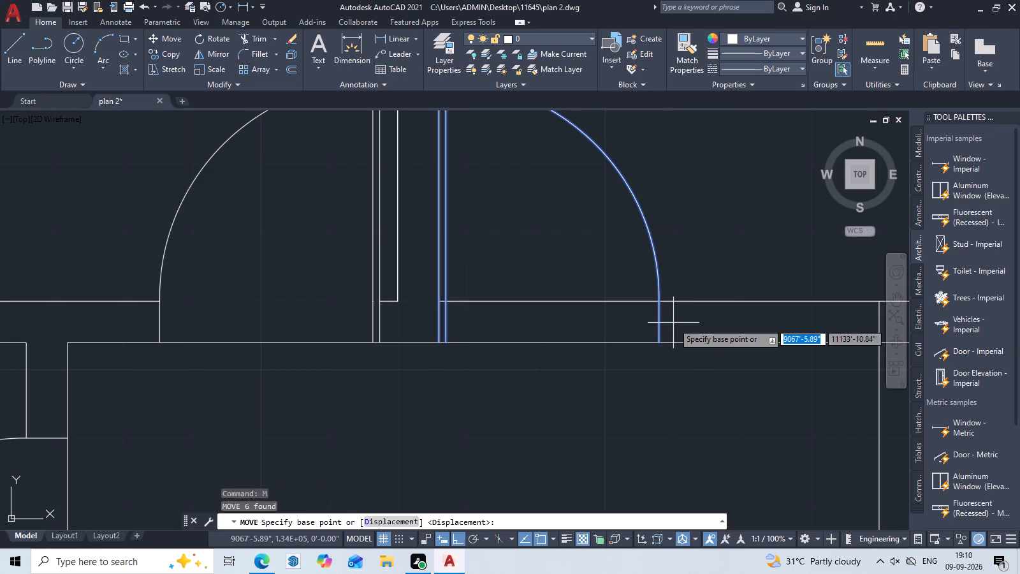
{"action": "scroll", "coordinate": [446, 347], "scroll_direction": "up", "scroll_amount": 1}
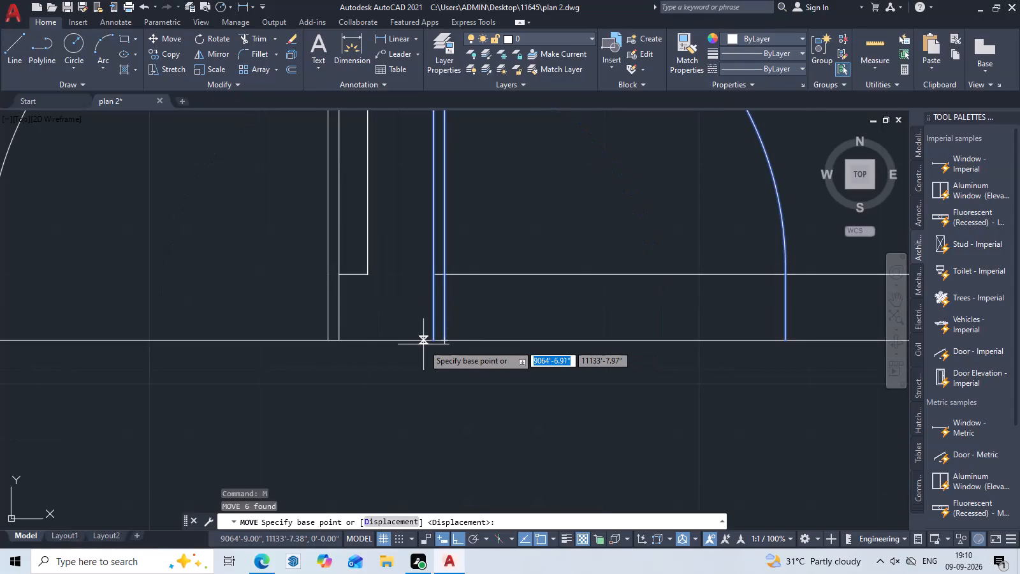
{"action": "left_click", "coordinate": [432, 343]}
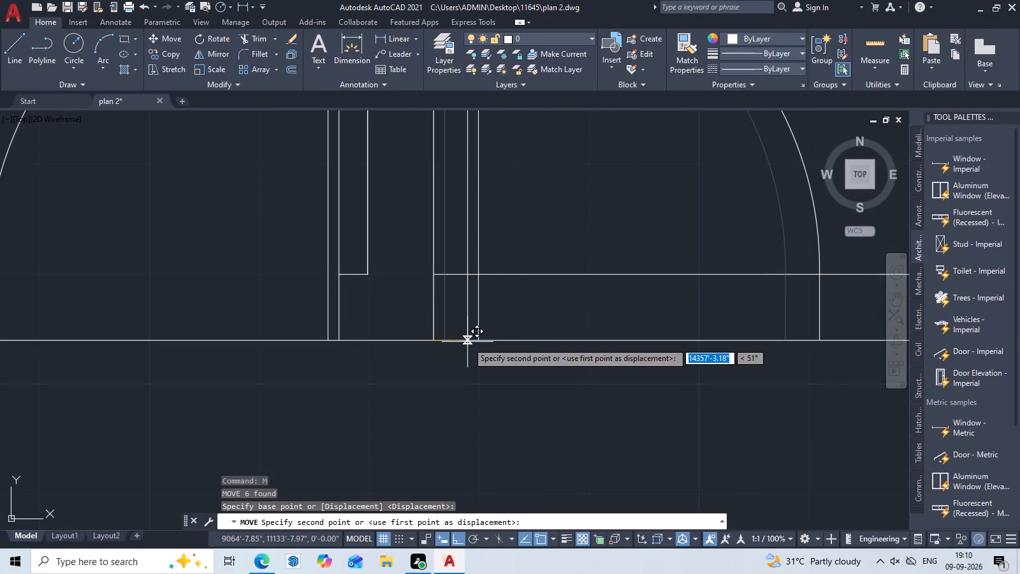
{"action": "double_click", "coordinate": [467, 342]}
{"action": "key", "text": "grave"}
{"action": "key", "text": "Escape"}
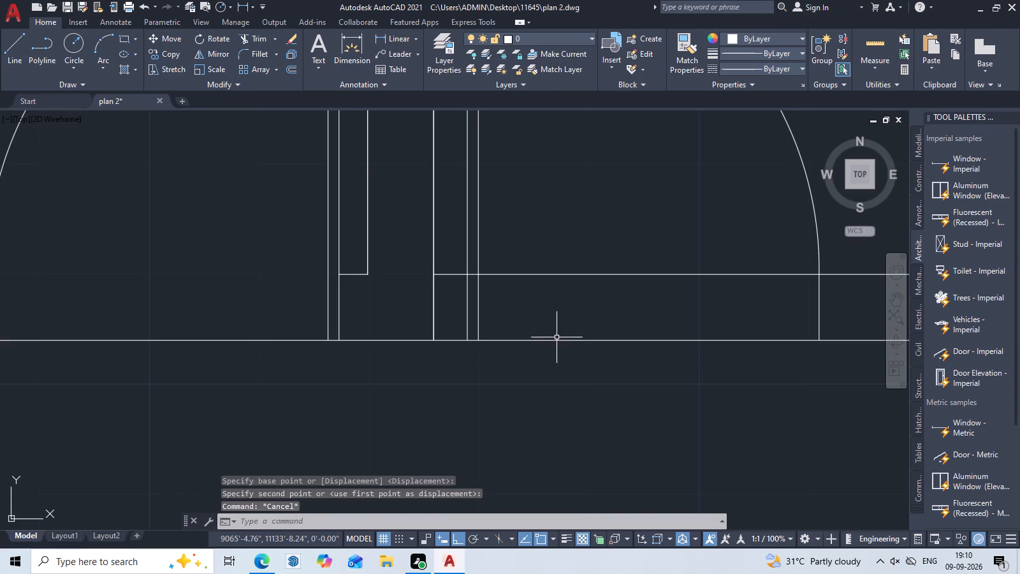
Trim the horizontal wall's upper line across the mirrored door's leaf thickness and opening.
{"action": "type", "text": "TR"}
{"action": "key", "text": "space"}
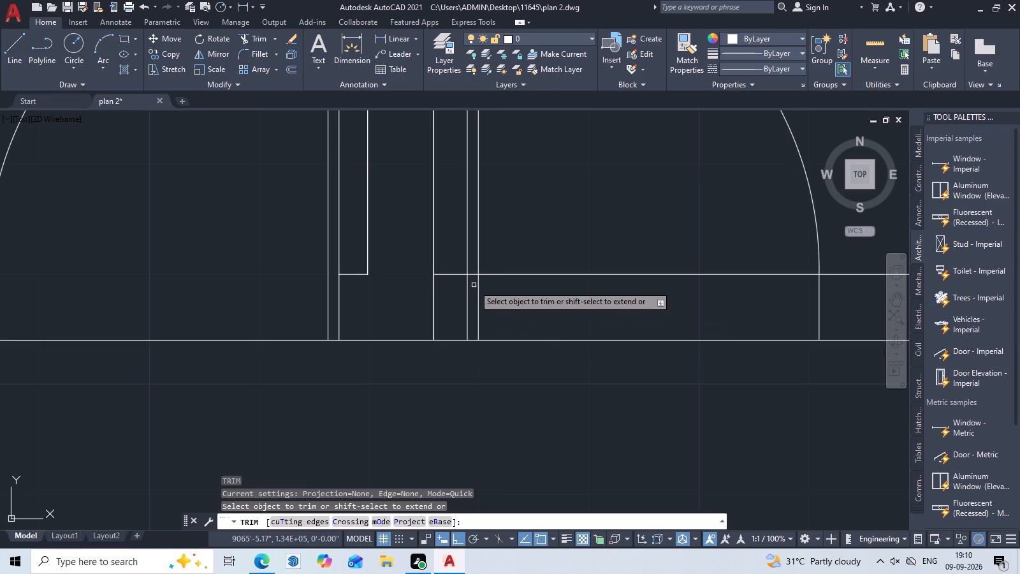
{"action": "scroll", "coordinate": [474, 285], "scroll_direction": "up", "scroll_amount": 1}
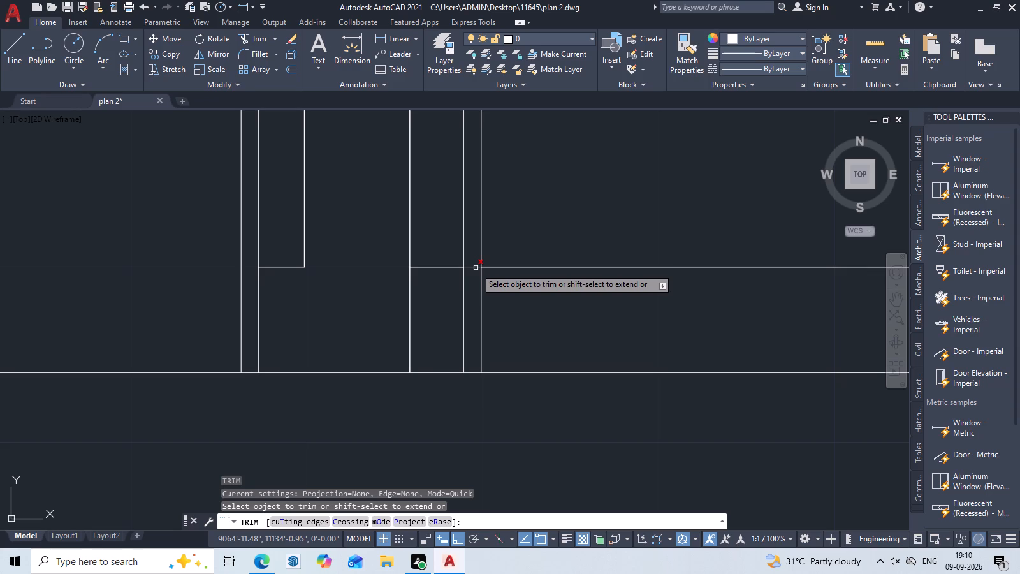
{"action": "double_click", "coordinate": [476, 268]}
{"action": "scroll", "coordinate": [541, 295], "scroll_direction": "down", "scroll_amount": 2}
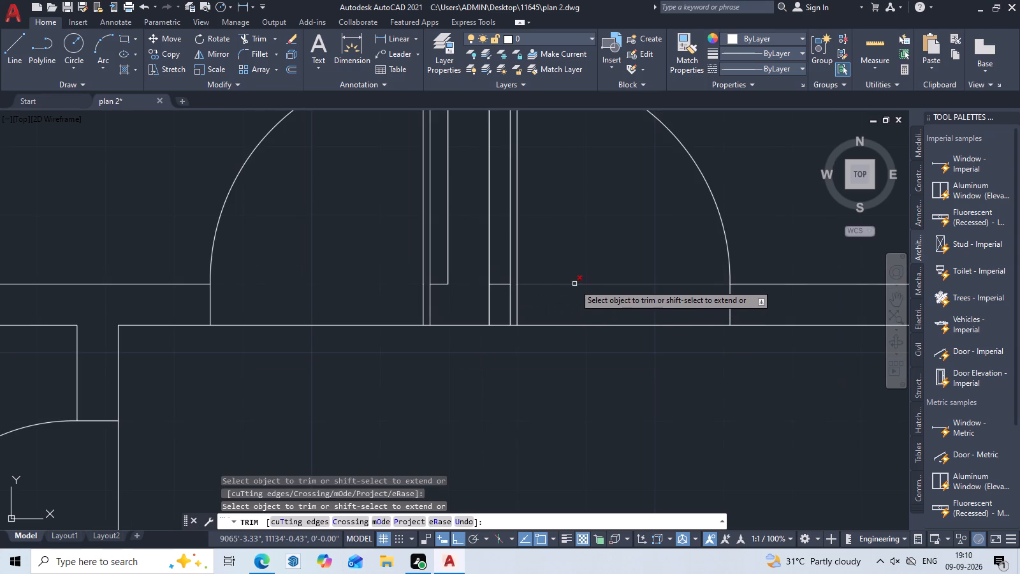
{"action": "double_click", "coordinate": [574, 284]}
{"action": "scroll", "coordinate": [577, 299], "scroll_direction": "down", "scroll_amount": 3}
{"action": "middle_click_drag", "start_coordinate": [587, 298], "coordinate": [541, 321]}
{"action": "key", "text": "Escape"}
{"action": "scroll", "coordinate": [652, 335], "scroll_direction": "up", "scroll_amount": 2}
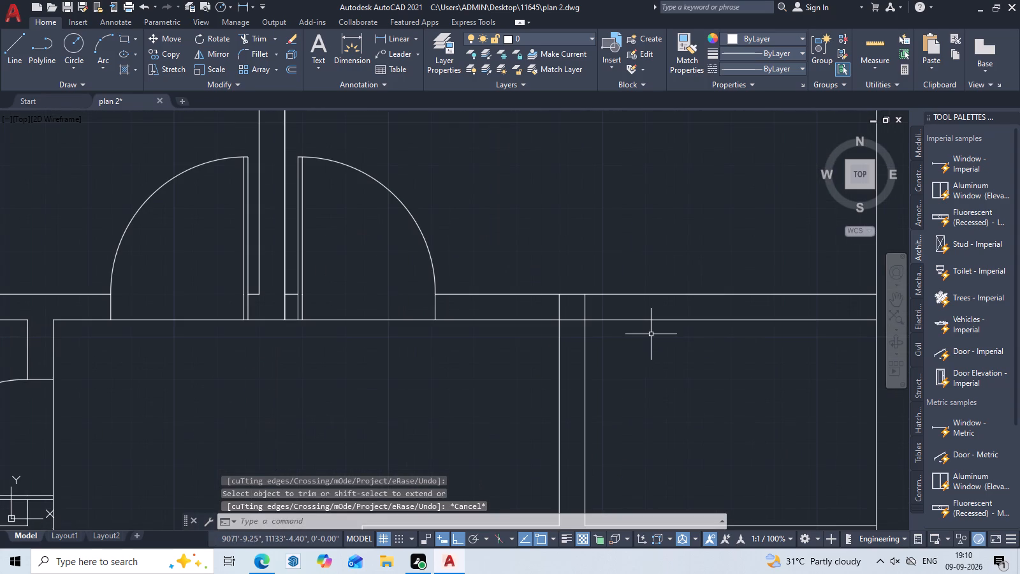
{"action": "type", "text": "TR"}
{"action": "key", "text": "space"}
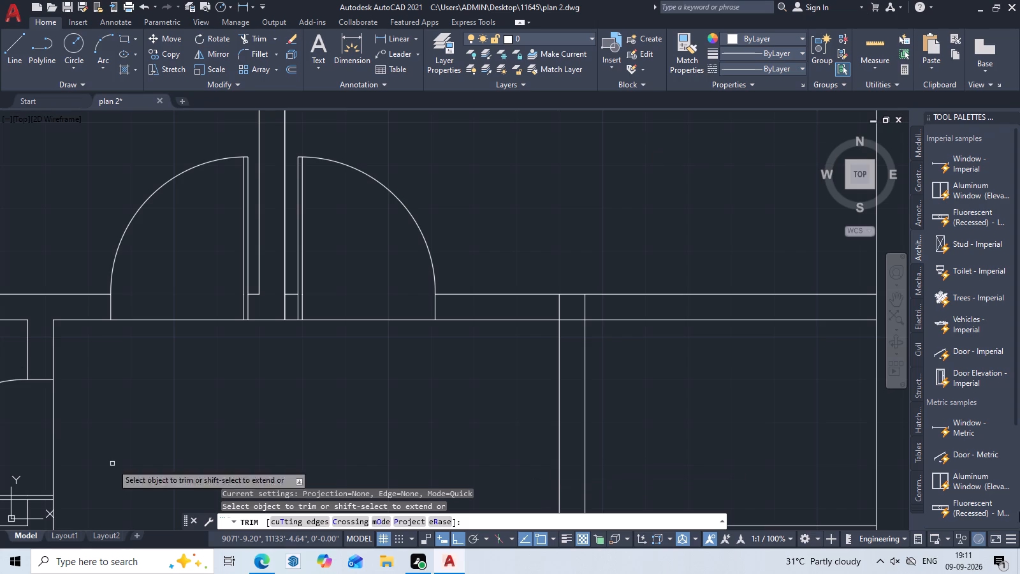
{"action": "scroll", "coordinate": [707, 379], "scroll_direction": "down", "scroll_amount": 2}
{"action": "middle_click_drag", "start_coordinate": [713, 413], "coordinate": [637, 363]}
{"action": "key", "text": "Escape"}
Trim the overlapping lines where the partition right of the mirrored door meets the underside of the horizontal wall, opening the T-junction.
{"action": "scroll", "coordinate": [565, 312], "scroll_direction": "up", "scroll_amount": 3}
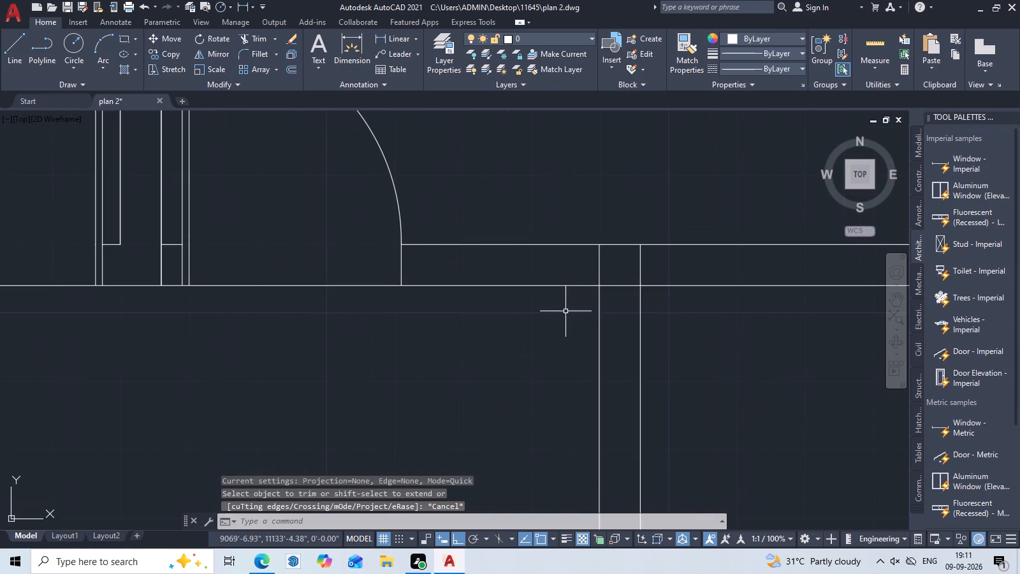
{"action": "type", "text": "TR"}
{"action": "key", "text": "space"}
{"action": "scroll", "coordinate": [666, 272], "scroll_direction": "up", "scroll_amount": 2}
{"action": "left_click_drag", "start_coordinate": [630, 260], "coordinate": [435, 239]}
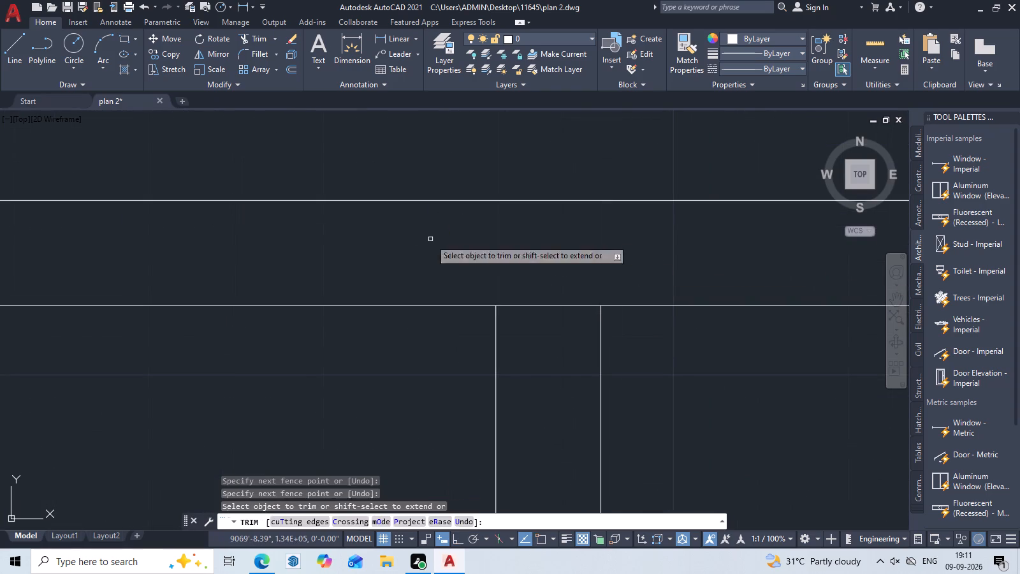
{"action": "left_click_drag", "start_coordinate": [547, 289], "coordinate": [550, 326]}
{"action": "scroll", "coordinate": [550, 332], "scroll_direction": "down", "scroll_amount": 4}
{"action": "key", "text": "Escape"}
Draw a vertical jamb line across the small right-hand room's bottom wall, just right of the partition corner.
{"action": "scroll", "coordinate": [592, 334], "scroll_direction": "down", "scroll_amount": 2}
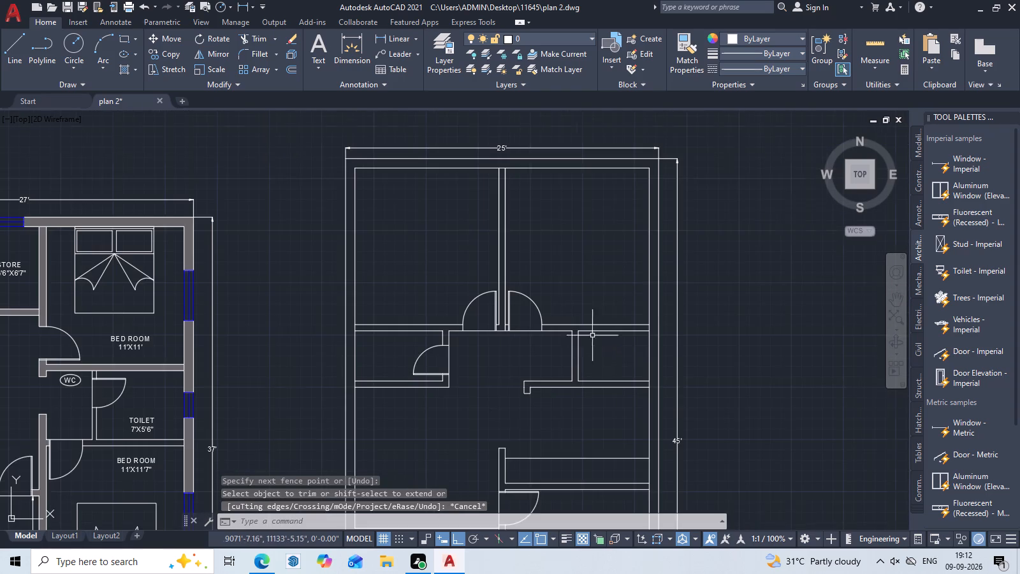
{"action": "middle_click_drag", "start_coordinate": [602, 358], "coordinate": [594, 324]}
{"action": "middle_click_drag", "start_coordinate": [610, 346], "coordinate": [603, 336]}
{"action": "scroll", "coordinate": [599, 337], "scroll_direction": "up", "scroll_amount": 2}
{"action": "middle_click_drag", "start_coordinate": [606, 339], "coordinate": [535, 344]}
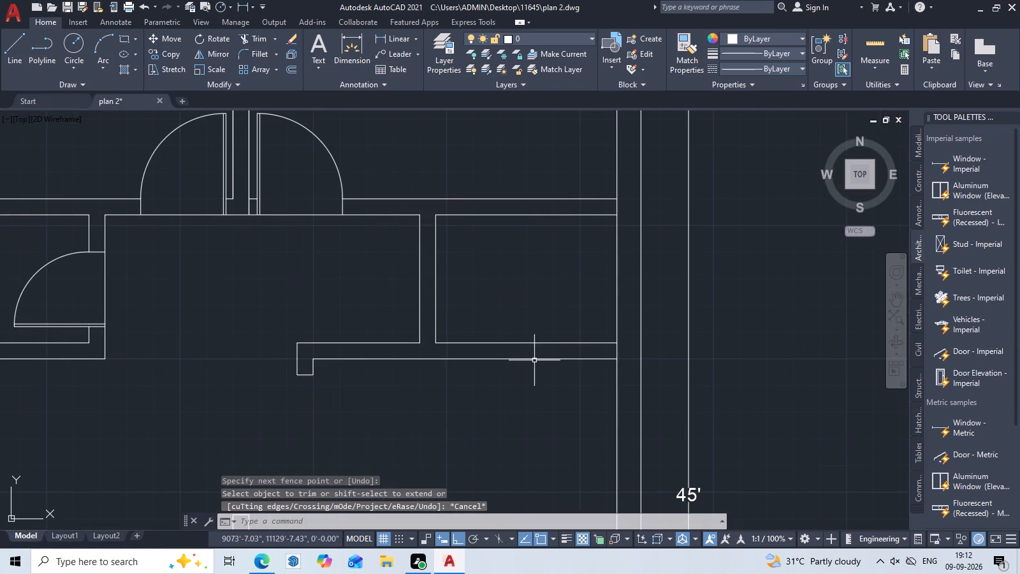
{"action": "middle_click_drag", "start_coordinate": [523, 353], "coordinate": [442, 337]}
{"action": "scroll", "coordinate": [411, 360], "scroll_direction": "up", "scroll_amount": 2}
{"action": "middle_click_drag", "start_coordinate": [424, 367], "coordinate": [438, 386]}
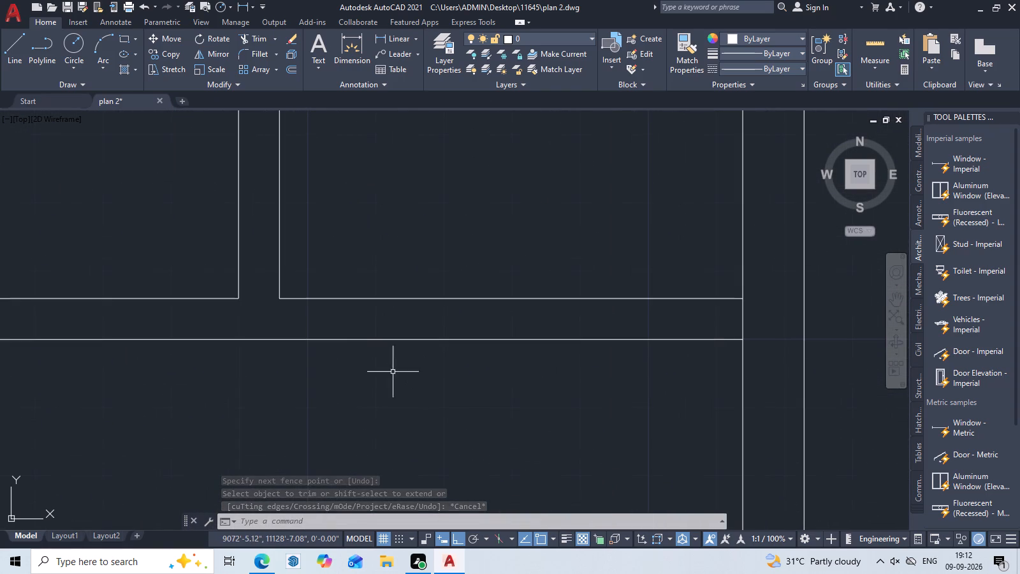
{"action": "type", "text": "L"}
{"action": "key", "text": "space"}
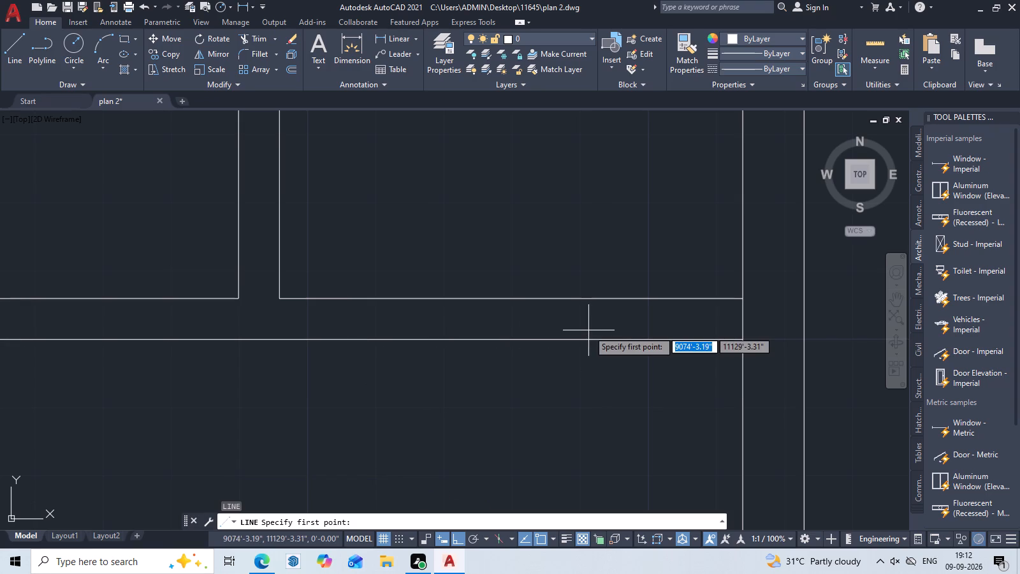
{"action": "left_click", "coordinate": [307, 298]}
{"action": "left_click", "coordinate": [307, 337]}
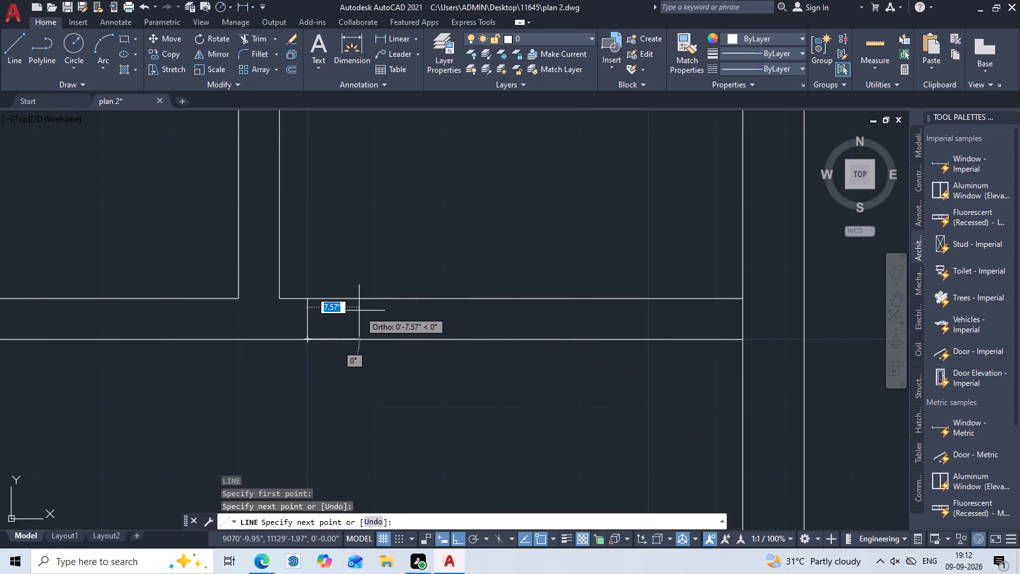
{"action": "key", "text": "Escape"}
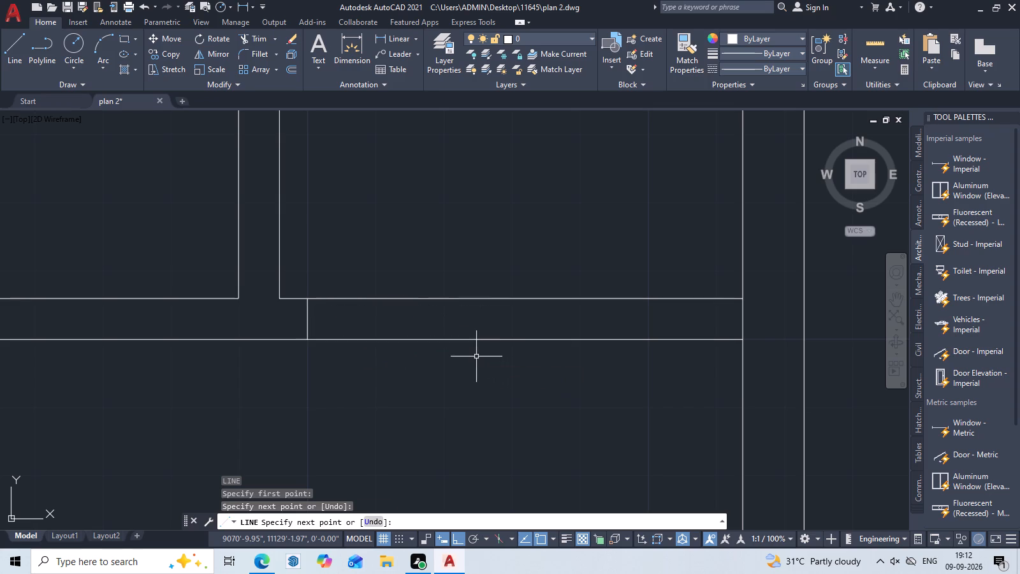
Offset the new jamb line 2'4" to the right to mark the other side of the door opening.
{"action": "type", "text": "O 2'4\""}
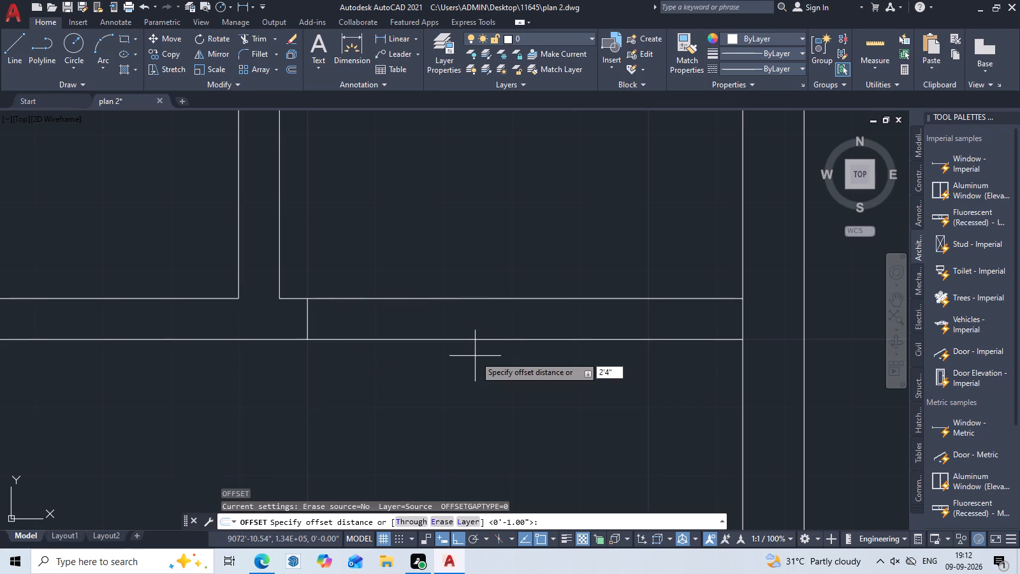
{"action": "key", "text": "space"}
{"action": "double_click", "coordinate": [309, 320]}
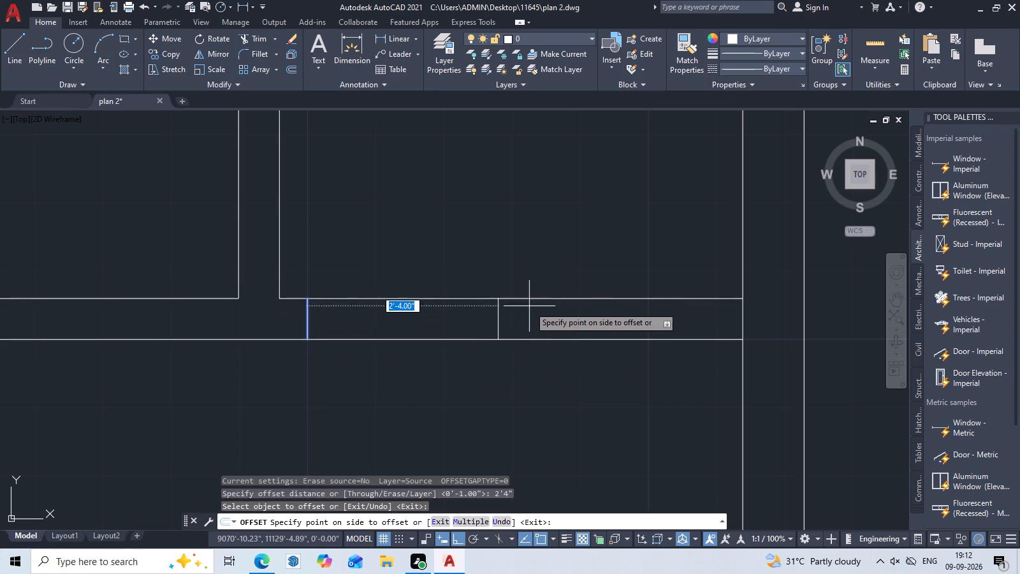
{"action": "left_click", "coordinate": [532, 306]}
{"action": "scroll", "coordinate": [541, 320], "scroll_direction": "down", "scroll_amount": 3}
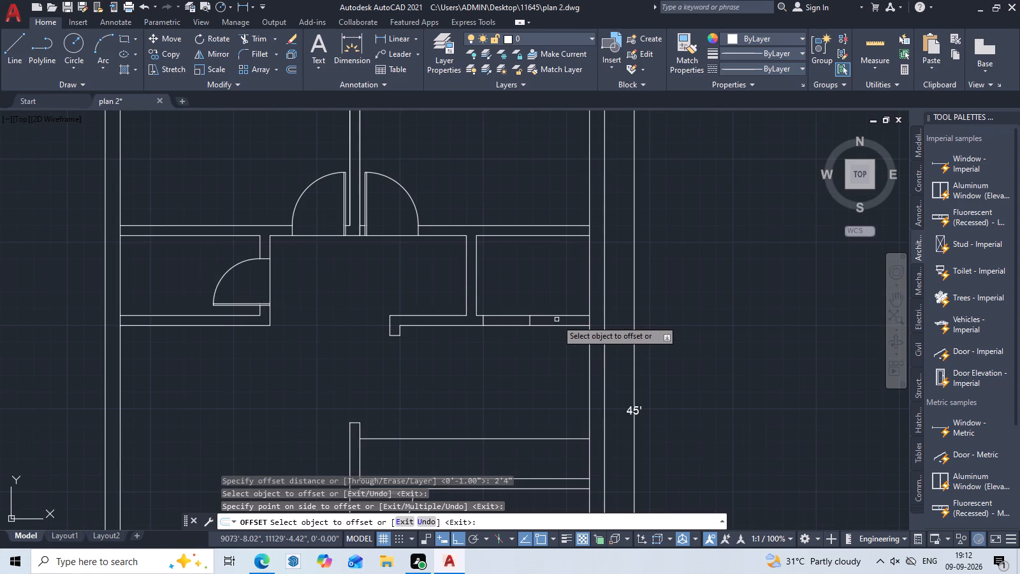
{"action": "key", "text": "Escape"}
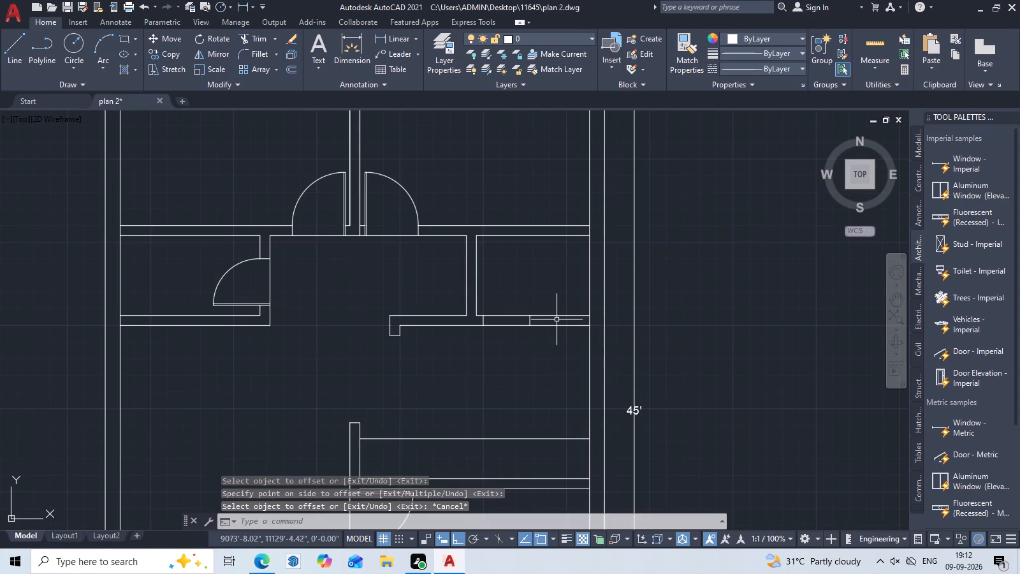
Draw a 2'4" vertical door-leaf line upward from the top of the opening's jamb beside the partition.
{"action": "key", "text": "l"}
{"action": "key", "text": "space"}
{"action": "scroll", "coordinate": [524, 314], "scroll_direction": "up", "scroll_amount": 2}
{"action": "left_click", "coordinate": [421, 318]}
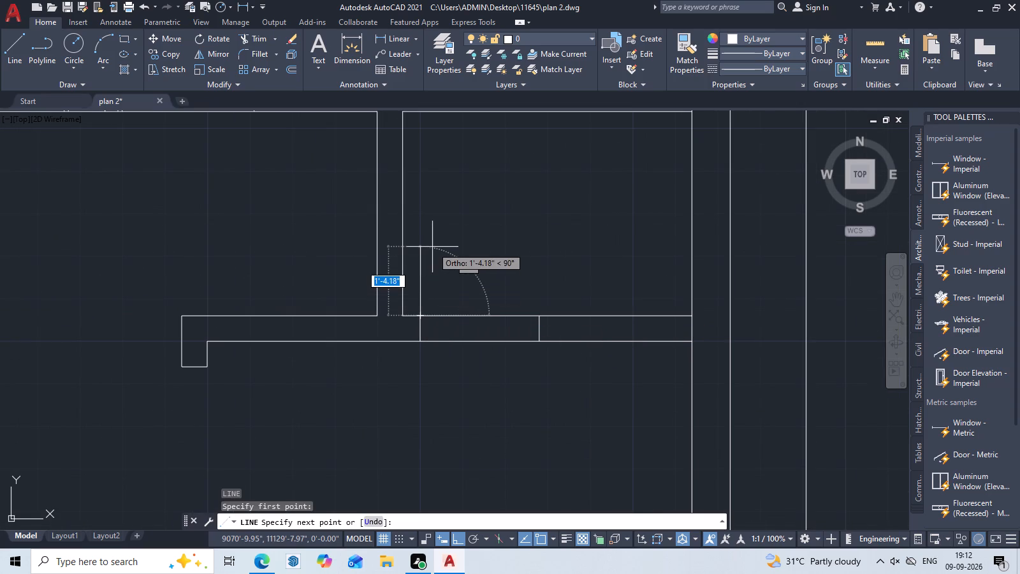
{"action": "key", "text": "2"}
{"action": "type", "text": "'4"}
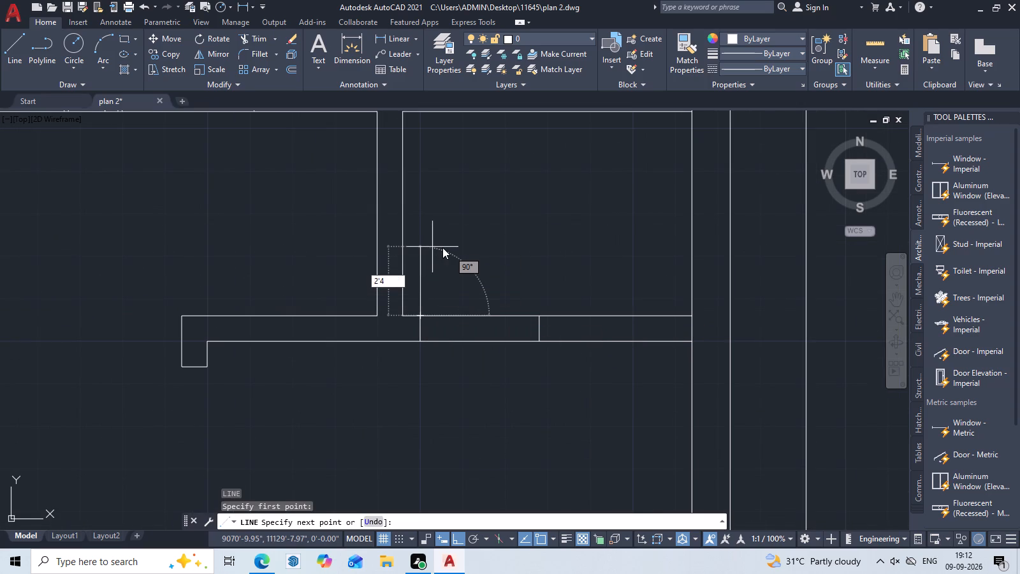
{"action": "type", "text": "\""}
{"action": "key", "text": "space"}
{"action": "key", "text": "Escape"}
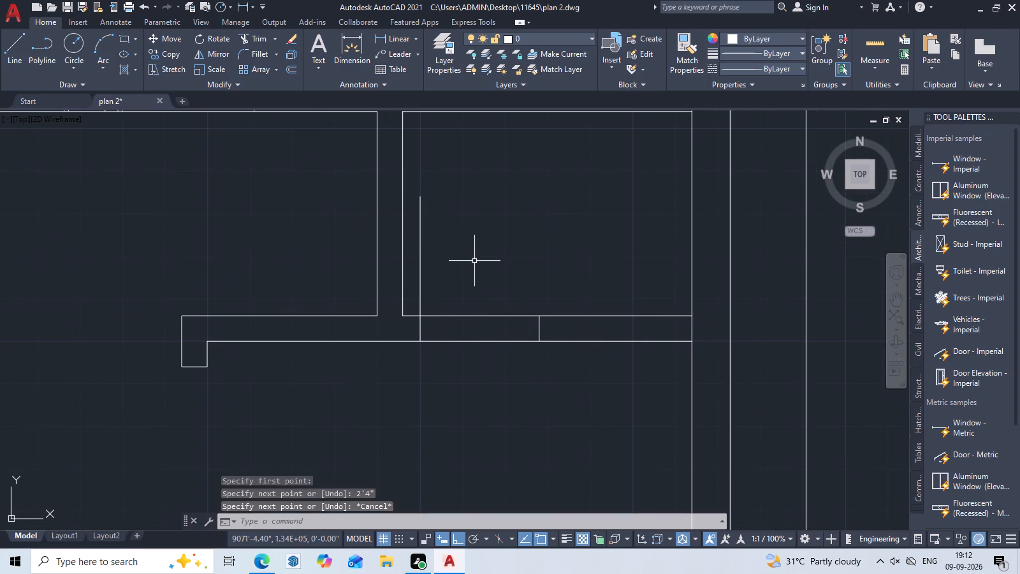
Offset the jamb line and the door-leaf line 1" to the right to give the door leaf its thickness.
{"action": "type", "text": "O 1"}
{"action": "key", "text": "space"}
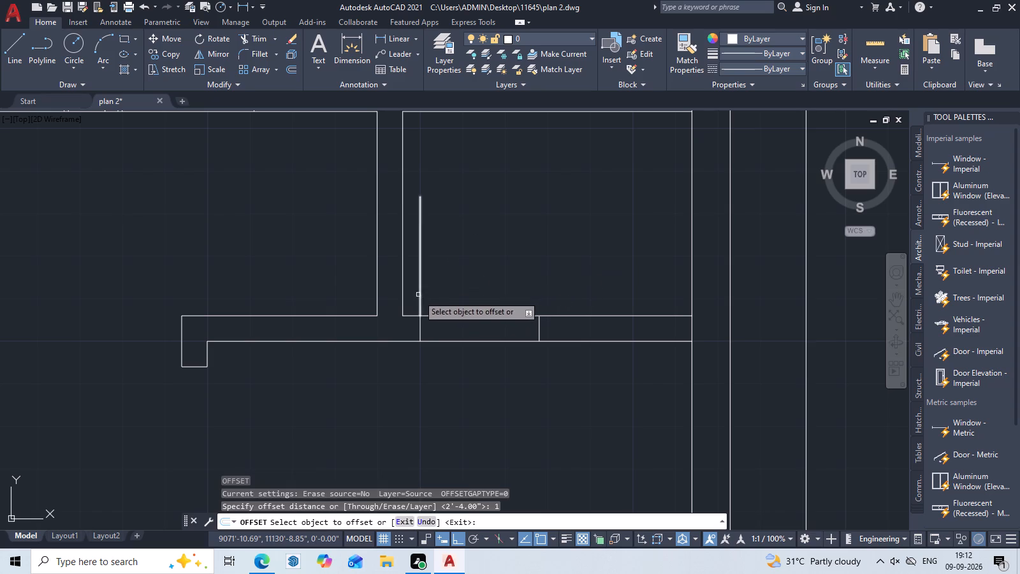
{"action": "left_click", "coordinate": [421, 324]}
{"action": "left_click", "coordinate": [437, 326]}
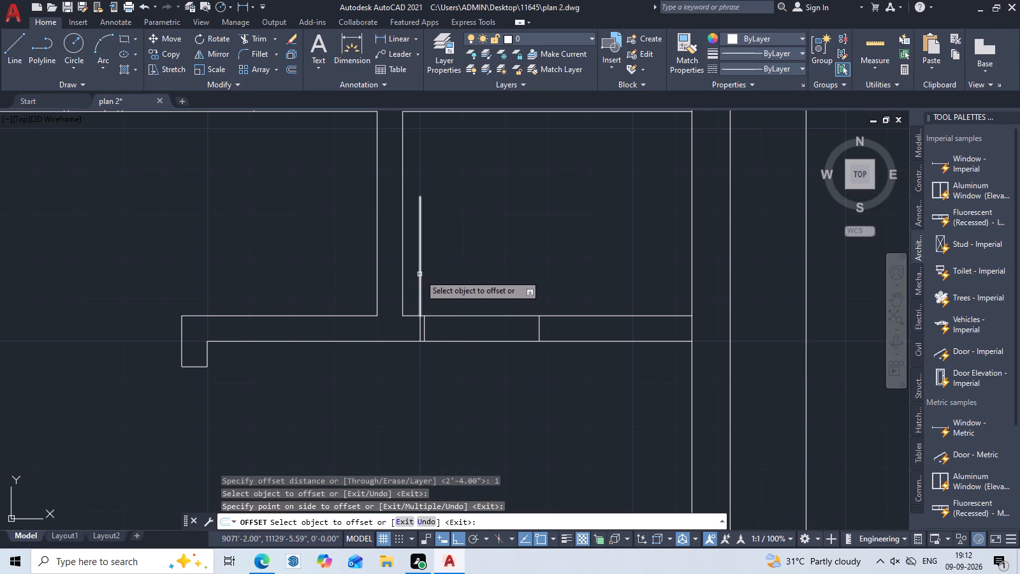
{"action": "left_click", "coordinate": [419, 274]}
{"action": "left_click", "coordinate": [462, 274]}
{"action": "key", "text": "Escape"}
Draw the door-swing arc from the top of the leaf to the opposite jamb of the small right-hand room's opening.
{"action": "key", "text": "a"}
{"action": "key", "text": "space"}
{"action": "scroll", "coordinate": [437, 205], "scroll_direction": "up", "scroll_amount": 1}
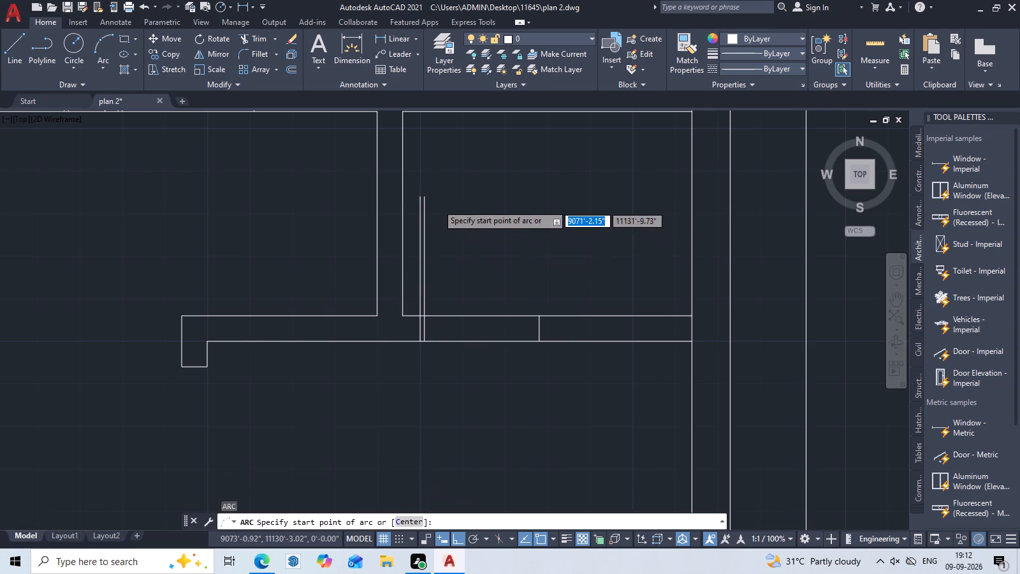
{"action": "scroll", "coordinate": [437, 203], "scroll_direction": "up", "scroll_amount": 1}
{"action": "left_click", "coordinate": [388, 187]}
{"action": "left_click", "coordinate": [397, 186]}
{"action": "scroll", "coordinate": [424, 197], "scroll_direction": "down", "scroll_amount": 2}
{"action": "middle_click_drag", "start_coordinate": [506, 261], "coordinate": [451, 211]}
{"action": "left_click", "coordinate": [474, 263]}
{"action": "scroll", "coordinate": [481, 265], "scroll_direction": "down", "scroll_amount": 2}
{"action": "middle_click_drag", "start_coordinate": [509, 283], "coordinate": [588, 283]}
{"action": "key", "text": "Escape"}
{"action": "scroll", "coordinate": [541, 277], "scroll_direction": "up", "scroll_amount": 2}
{"action": "middle_click_drag", "start_coordinate": [550, 286], "coordinate": [589, 318]}
Trim the bottom wall's upper line across the new door opening and the leaf thickness.
{"action": "type", "text": "TR"}
{"action": "key", "text": "space"}
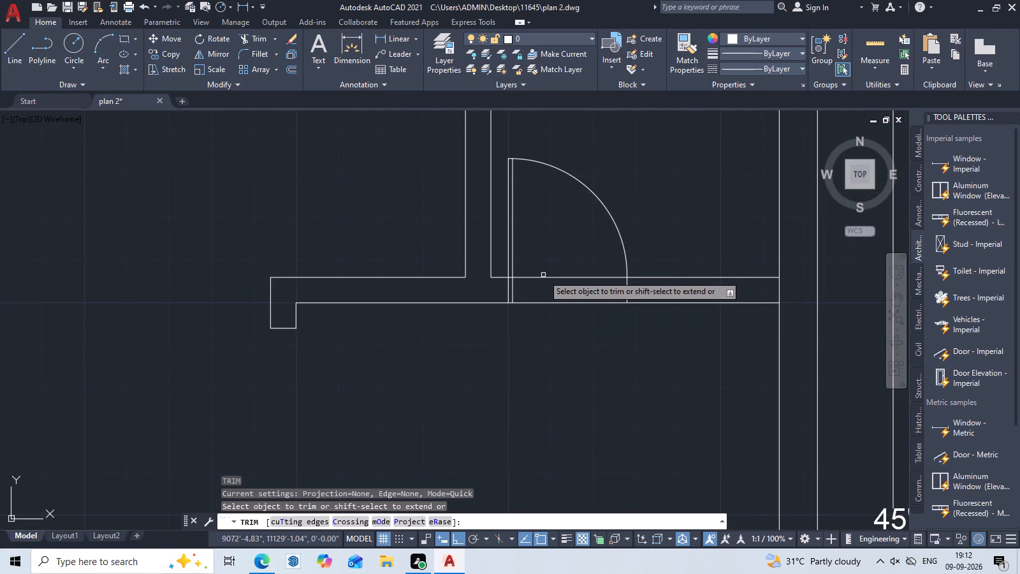
{"action": "left_click", "coordinate": [544, 277]}
{"action": "scroll", "coordinate": [505, 277], "scroll_direction": "up", "scroll_amount": 5}
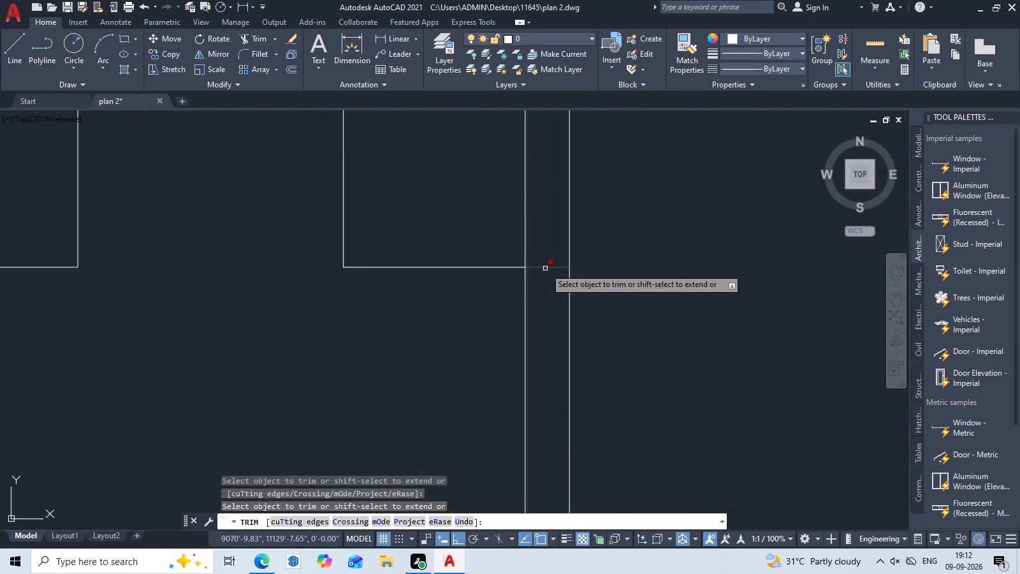
{"action": "left_click", "coordinate": [545, 268]}
Examine the dimensioned blue-walled plan's rooms, walls, openings and overall dimensions alongside the other floor plans.
{"action": "scroll", "coordinate": [545, 269], "scroll_direction": "down", "scroll_amount": 6}
{"action": "middle_click_drag", "start_coordinate": [611, 327], "coordinate": [546, 325]}
{"action": "scroll", "coordinate": [520, 325], "scroll_direction": "down", "scroll_amount": 3}
{"action": "middle_click_drag", "start_coordinate": [465, 351], "coordinate": [665, 351]}
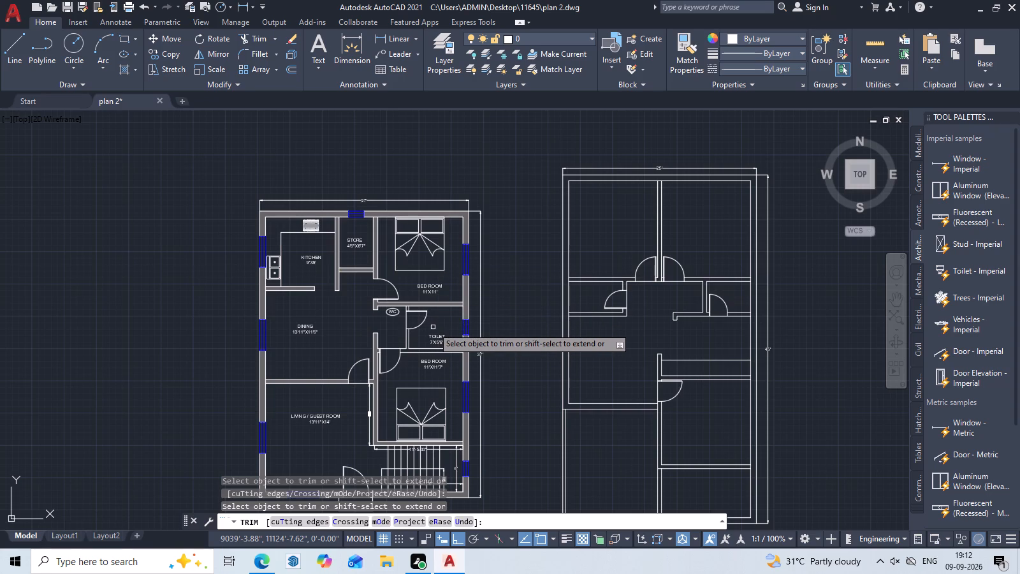
{"action": "scroll", "coordinate": [297, 341], "scroll_direction": "down", "scroll_amount": 2}
{"action": "middle_click_drag", "start_coordinate": [282, 341], "coordinate": [483, 332]}
{"action": "scroll", "coordinate": [244, 336], "scroll_direction": "up", "scroll_amount": 2}
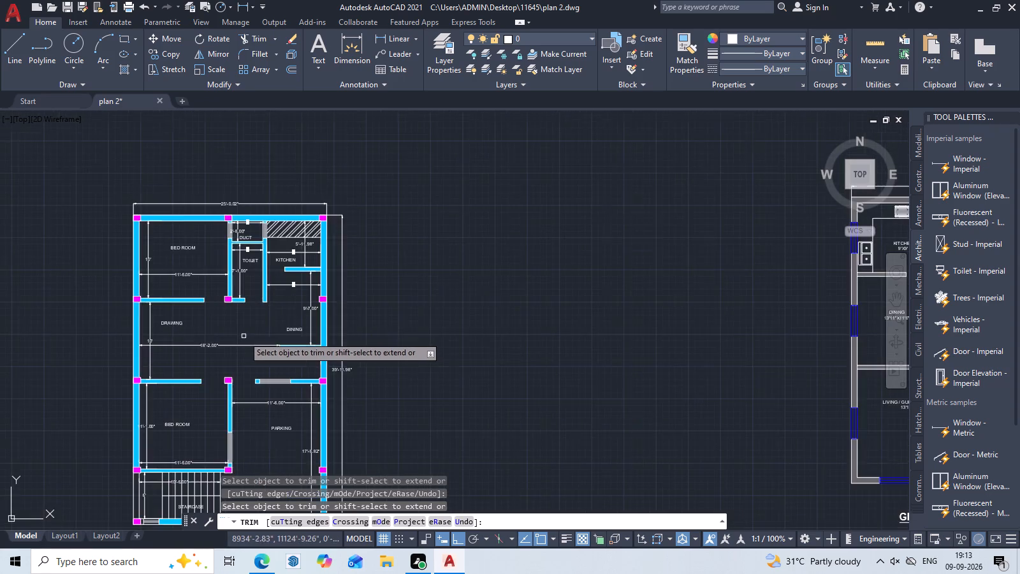
{"action": "middle_click_drag", "start_coordinate": [303, 327], "coordinate": [419, 316]}
{"action": "scroll", "coordinate": [386, 321], "scroll_direction": "up", "scroll_amount": 3}
{"action": "scroll", "coordinate": [386, 321], "scroll_direction": "down", "scroll_amount": 3}
{"action": "middle_click_drag", "start_coordinate": [507, 341], "coordinate": [573, 335]}
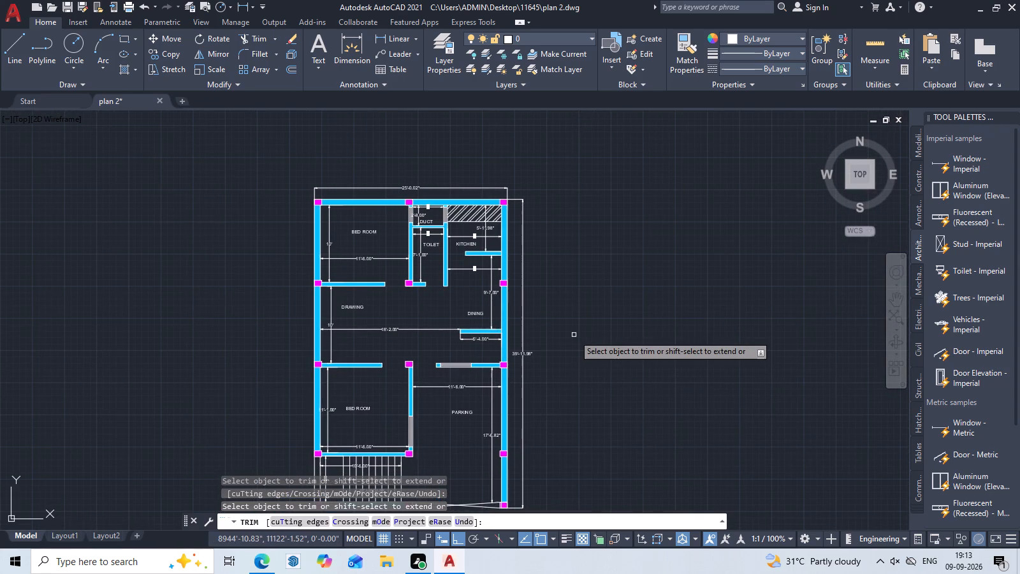
{"action": "scroll", "coordinate": [412, 330], "scroll_direction": "down", "scroll_amount": 1}
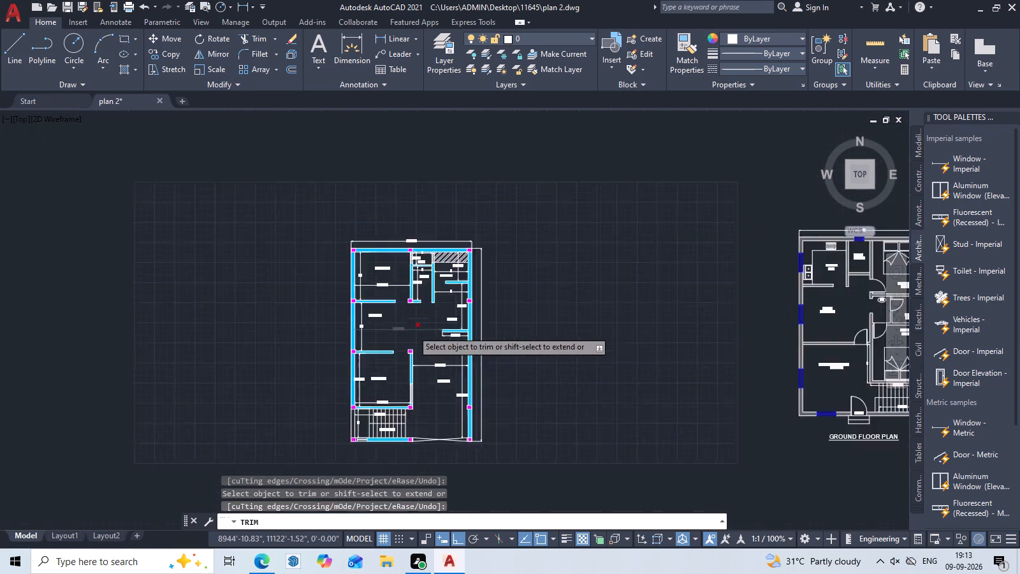
{"action": "scroll", "coordinate": [412, 330], "scroll_direction": "down", "scroll_amount": 1}
{"action": "middle_click_drag", "start_coordinate": [435, 330], "coordinate": [397, 226]}
{"action": "middle_click_drag", "start_coordinate": [446, 239], "coordinate": [401, 268]}
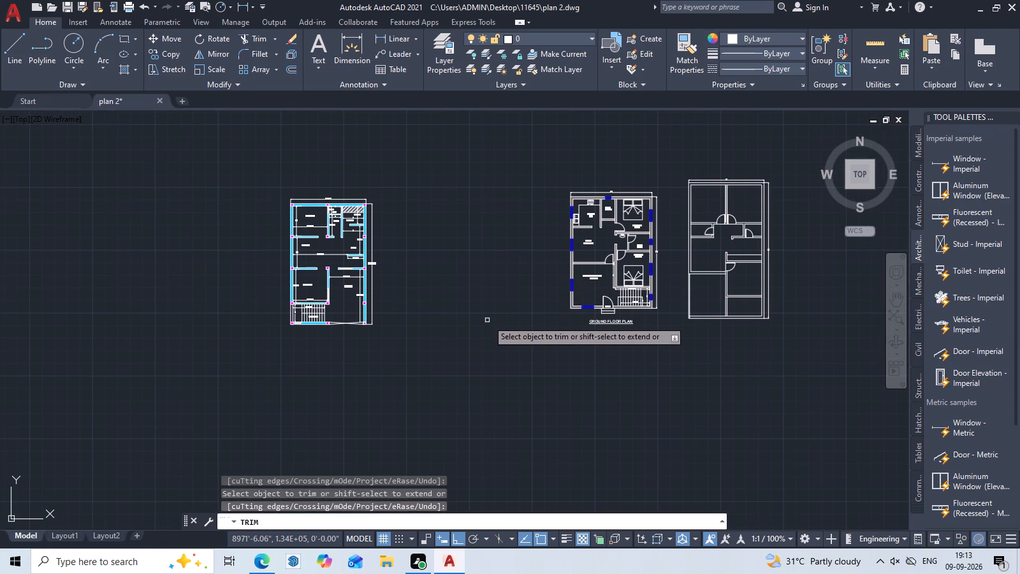
{"action": "middle_click_drag", "start_coordinate": [668, 274], "coordinate": [405, 305]}
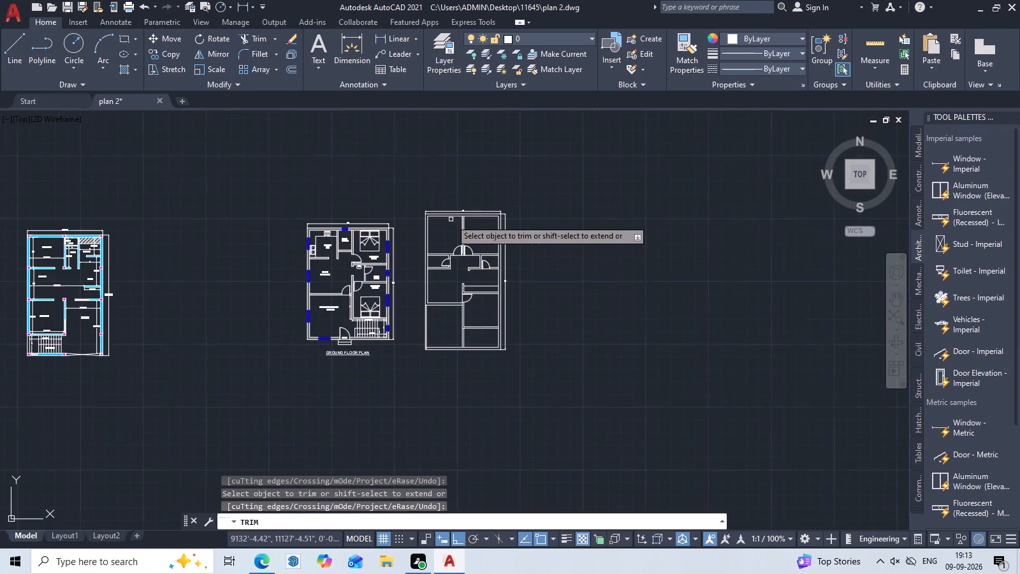
{"action": "scroll", "coordinate": [449, 217], "scroll_direction": "up", "scroll_amount": 2}
{"action": "scroll", "coordinate": [481, 290], "scroll_direction": "up", "scroll_amount": 1}
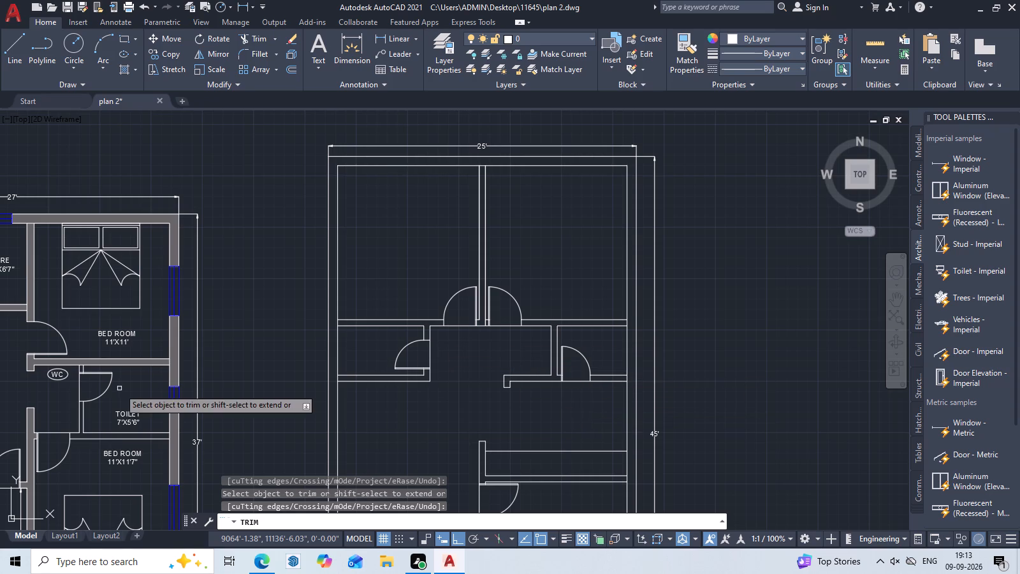
{"action": "middle_click_drag", "start_coordinate": [119, 388], "coordinate": [854, 345]}
{"action": "scroll", "coordinate": [595, 349], "scroll_direction": "down", "scroll_amount": 3}
{"action": "middle_click_drag", "start_coordinate": [311, 343], "coordinate": [429, 318]}
{"action": "scroll", "coordinate": [427, 318], "scroll_direction": "up", "scroll_amount": 4}
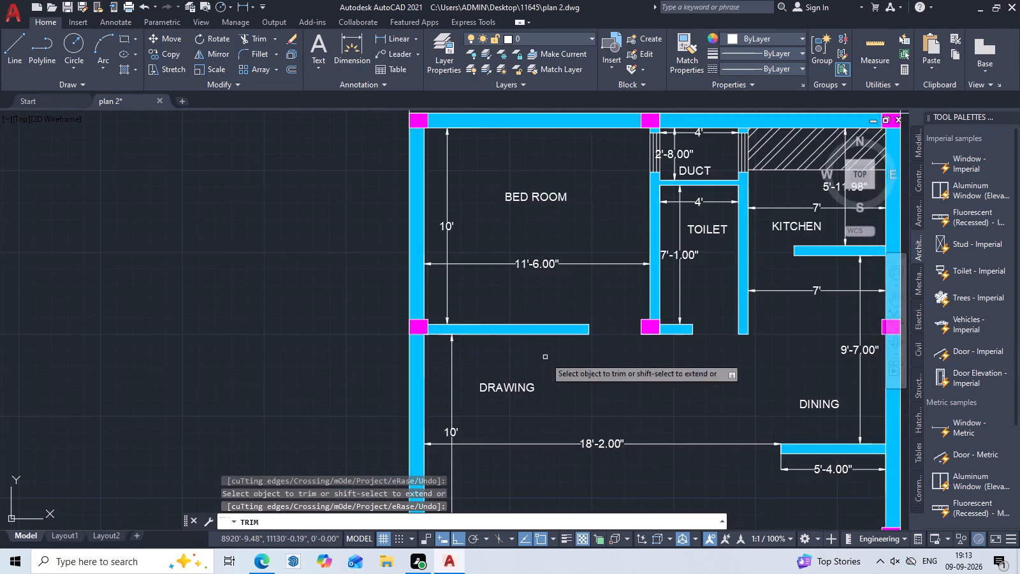
{"action": "middle_click_drag", "start_coordinate": [585, 361], "coordinate": [95, 330]}
{"action": "scroll", "coordinate": [157, 337], "scroll_direction": "down", "scroll_amount": 2}
{"action": "middle_click_drag", "start_coordinate": [178, 348], "coordinate": [317, 386]}
{"action": "middle_click_drag", "start_coordinate": [308, 372], "coordinate": [305, 369]}
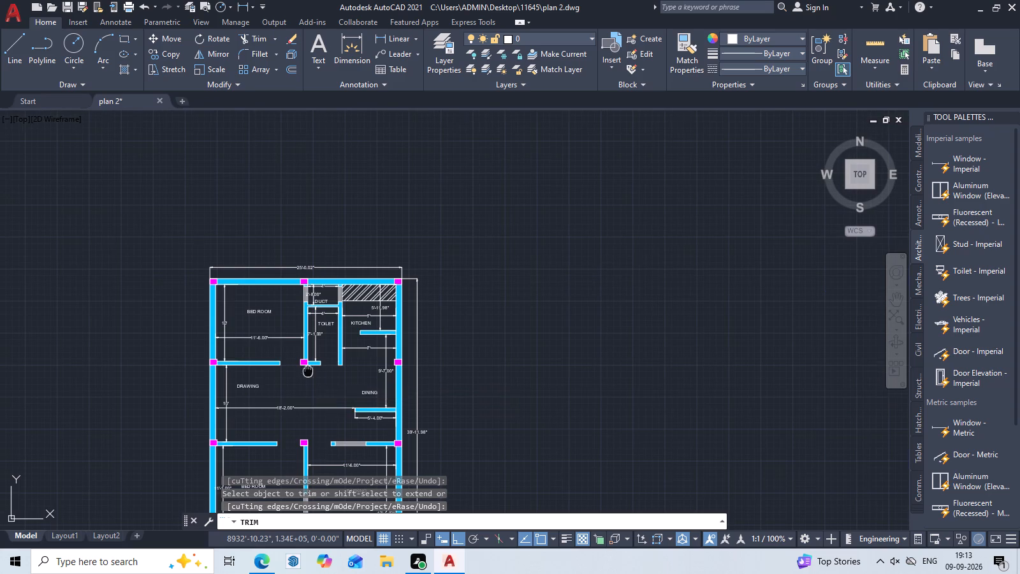
{"action": "middle_click_drag", "start_coordinate": [305, 369], "coordinate": [270, 318]}
{"action": "scroll", "coordinate": [287, 230], "scroll_direction": "up", "scroll_amount": 3}
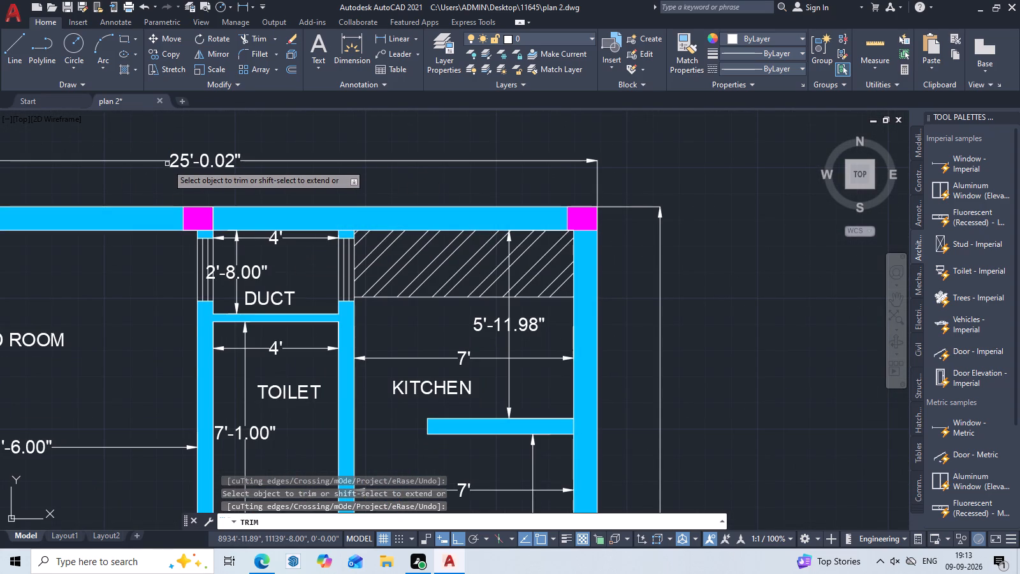
{"action": "scroll", "coordinate": [355, 241], "scroll_direction": "down", "scroll_amount": 2}
{"action": "middle_click_drag", "start_coordinate": [514, 383], "coordinate": [477, 286]}
{"action": "scroll", "coordinate": [442, 374], "scroll_direction": "up", "scroll_amount": 2}
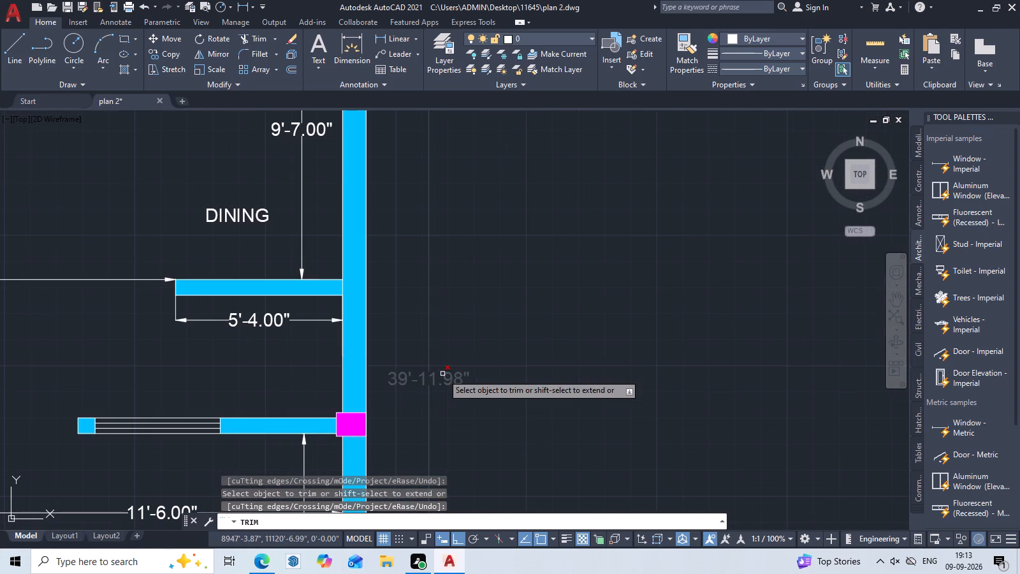
{"action": "scroll", "coordinate": [420, 382], "scroll_direction": "down", "scroll_amount": 2}
{"action": "middle_click_drag", "start_coordinate": [463, 402], "coordinate": [463, 349]}
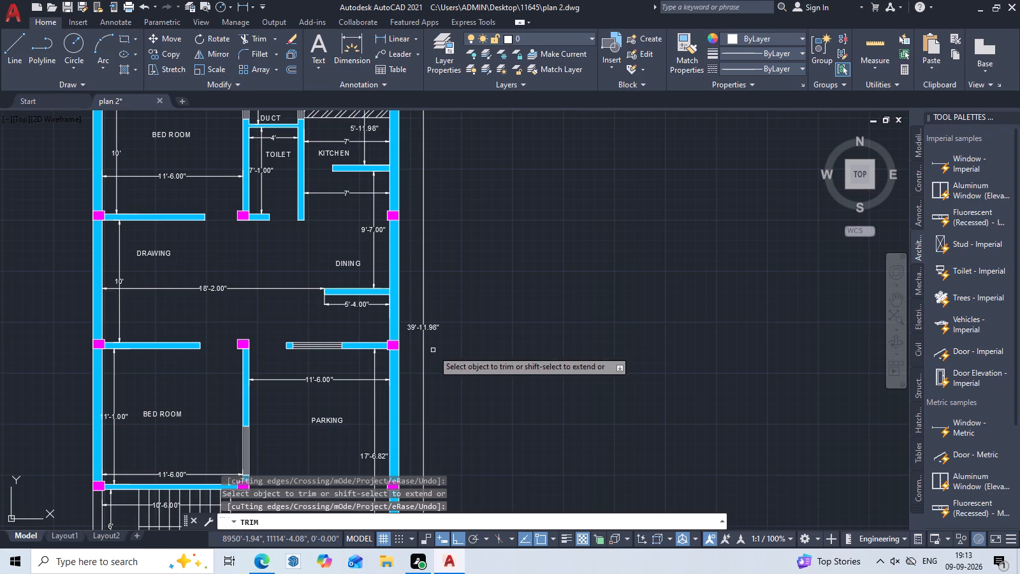
{"action": "scroll", "coordinate": [474, 447], "scroll_direction": "down", "scroll_amount": 2}
{"action": "middle_click_drag", "start_coordinate": [474, 432], "coordinate": [481, 311]}
{"action": "scroll", "coordinate": [467, 339], "scroll_direction": "up", "scroll_amount": 2}
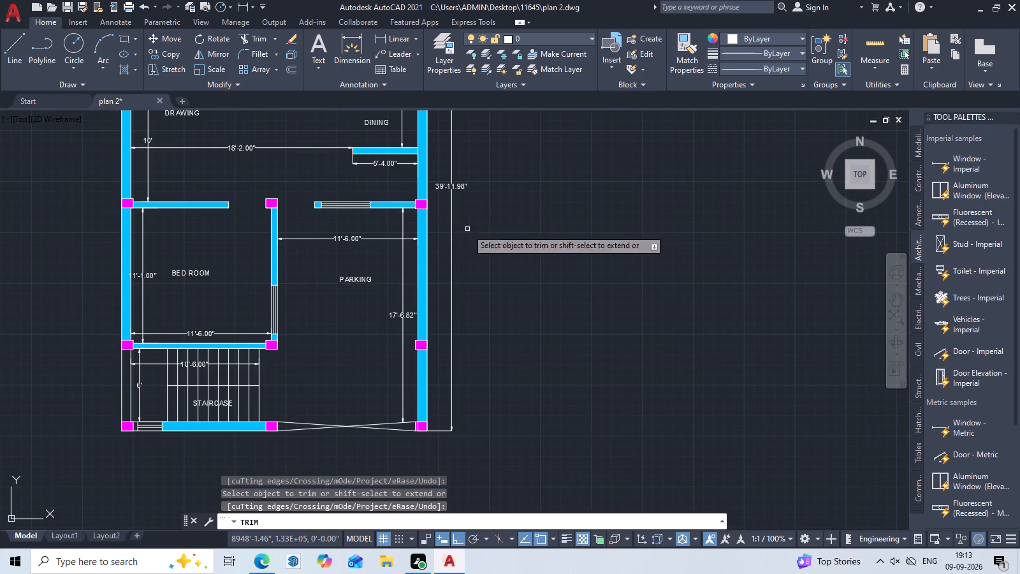
{"action": "scroll", "coordinate": [477, 223], "scroll_direction": "down", "scroll_amount": 3}
{"action": "scroll", "coordinate": [481, 184], "scroll_direction": "up", "scroll_amount": 3}
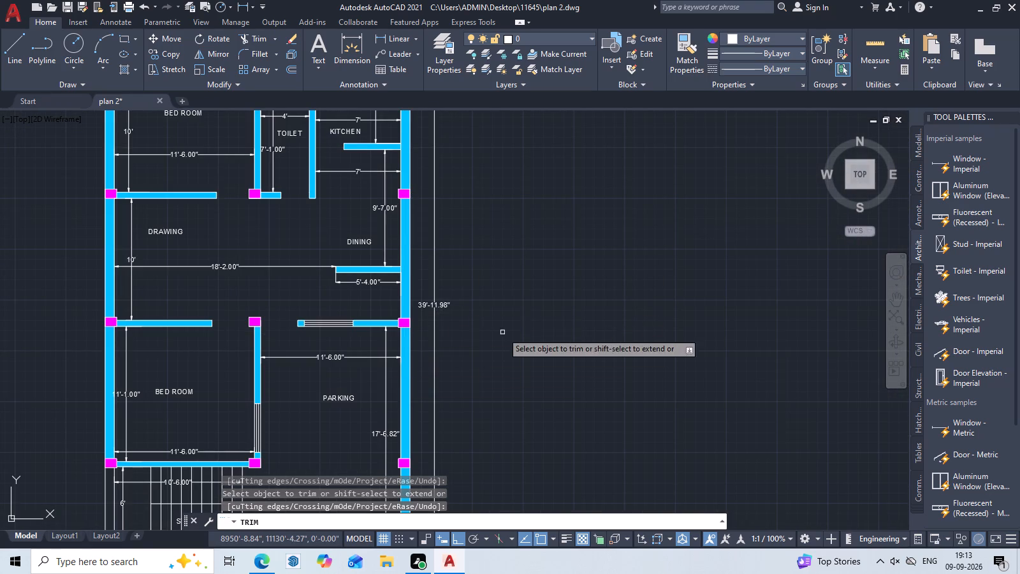
{"action": "key", "text": "Escape"}
{"action": "scroll", "coordinate": [468, 343], "scroll_direction": "down", "scroll_amount": 2}
{"action": "middle_click_drag", "start_coordinate": [469, 353], "coordinate": [398, 379]}
{"action": "scroll", "coordinate": [396, 378], "scroll_direction": "up", "scroll_amount": 2}
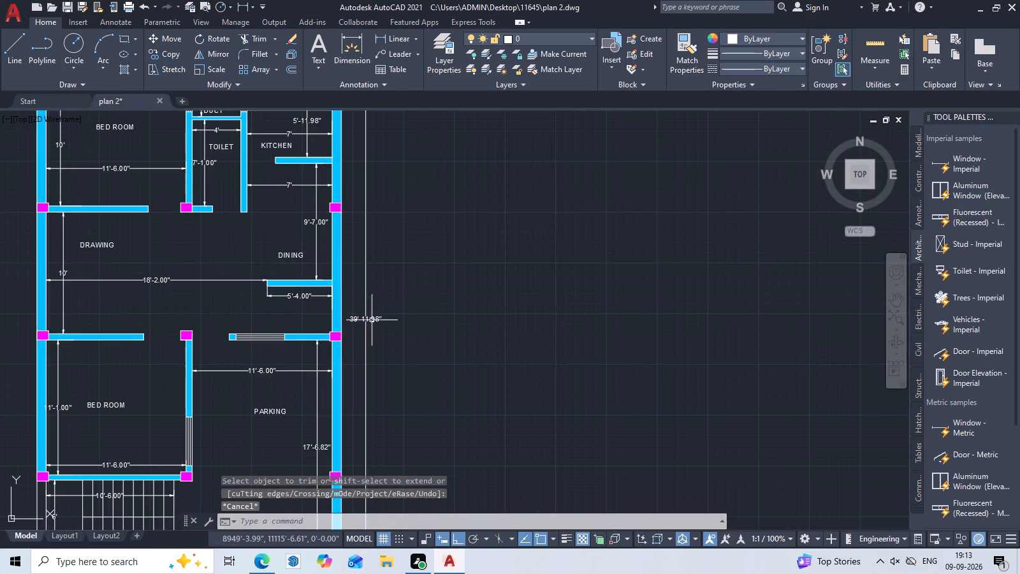
{"action": "scroll", "coordinate": [376, 326], "scroll_direction": "up", "scroll_amount": 3}
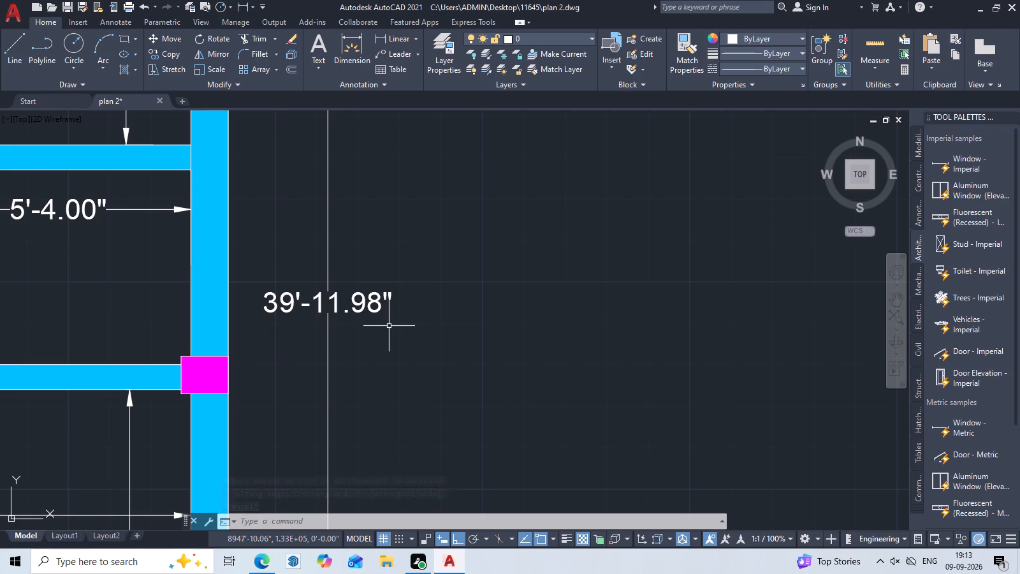
{"action": "key", "text": "Escape"}
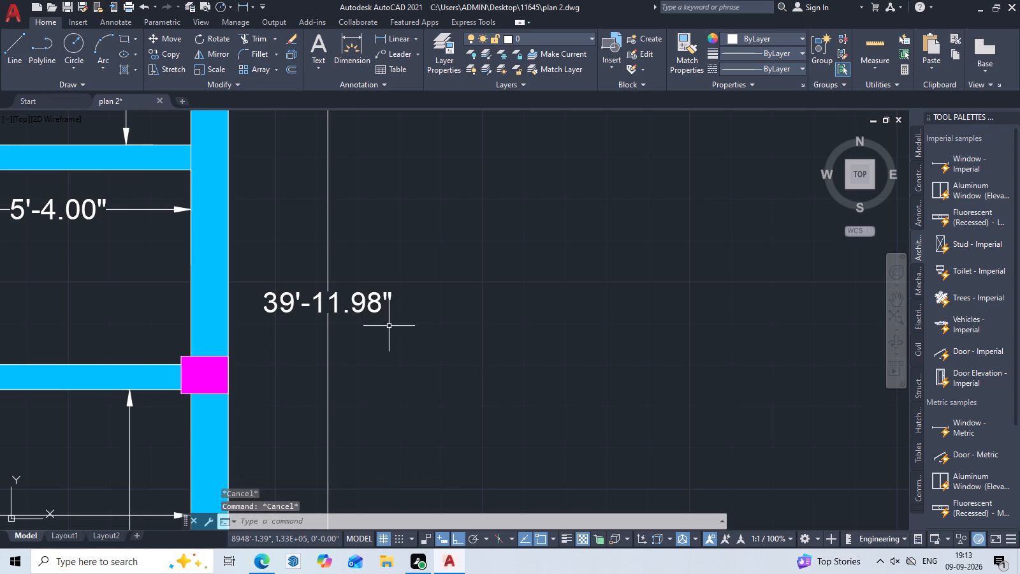
Compare the new second floor layout with the ground floor plan and the blue-walled plan, checking rooms, doors and staircase.
{"action": "scroll", "coordinate": [389, 326], "scroll_direction": "down", "scroll_amount": 6}
{"action": "scroll", "coordinate": [387, 326], "scroll_direction": "up", "scroll_amount": 2}
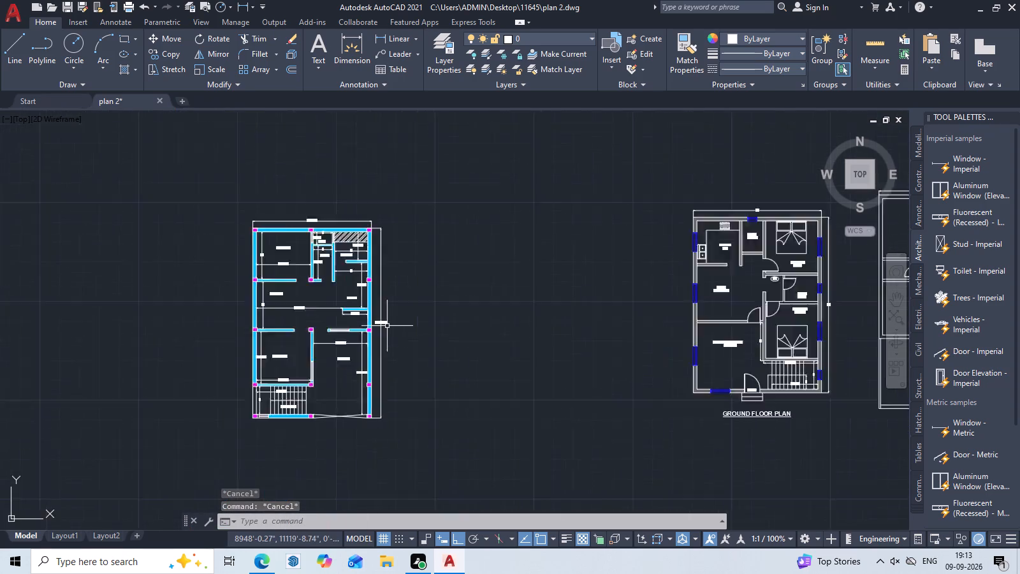
{"action": "scroll", "coordinate": [387, 326], "scroll_direction": "up", "scroll_amount": 1}
{"action": "middle_click_drag", "start_coordinate": [425, 327], "coordinate": [283, 328]}
{"action": "scroll", "coordinate": [309, 327], "scroll_direction": "down", "scroll_amount": 3}
{"action": "middle_click_drag", "start_coordinate": [579, 362], "coordinate": [411, 364]}
{"action": "scroll", "coordinate": [437, 358], "scroll_direction": "up", "scroll_amount": 3}
{"action": "middle_click_drag", "start_coordinate": [521, 372], "coordinate": [288, 373]}
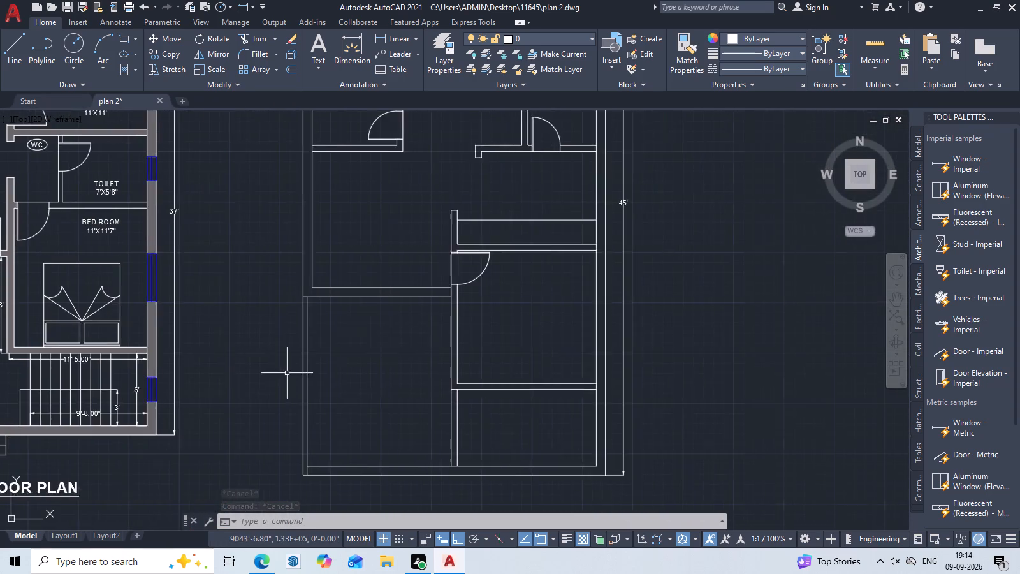
{"action": "scroll", "coordinate": [333, 366], "scroll_direction": "down", "scroll_amount": 2}
{"action": "middle_click_drag", "start_coordinate": [395, 415], "coordinate": [425, 422]}
{"action": "scroll", "coordinate": [307, 305], "scroll_direction": "up", "scroll_amount": 3}
{"action": "scroll", "coordinate": [241, 337], "scroll_direction": "up", "scroll_amount": 3}
{"action": "scroll", "coordinate": [240, 337], "scroll_direction": "down", "scroll_amount": 7}
{"action": "middle_click_drag", "start_coordinate": [226, 350], "coordinate": [362, 339]}
{"action": "scroll", "coordinate": [338, 340], "scroll_direction": "up", "scroll_amount": 3}
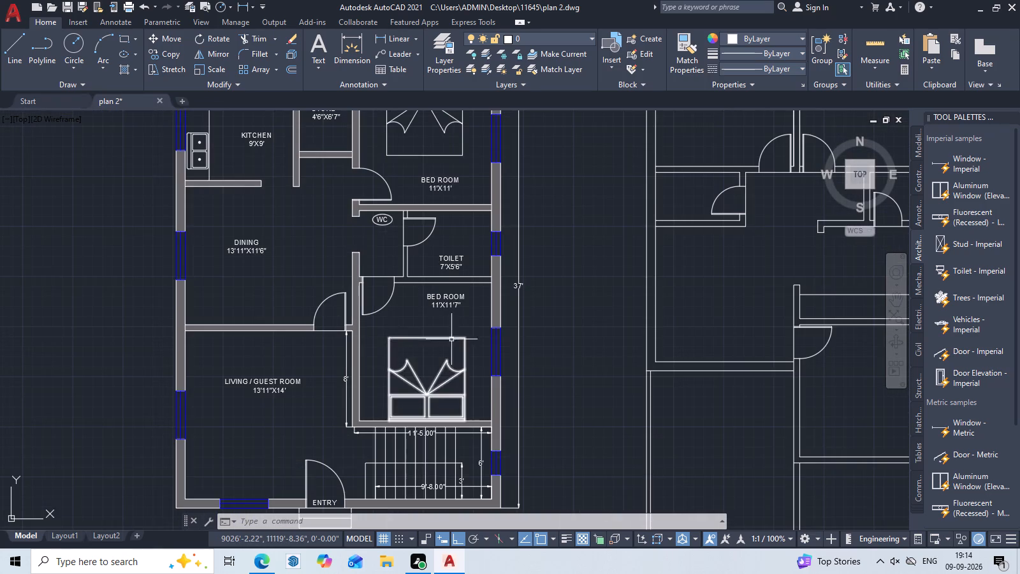
{"action": "scroll", "coordinate": [470, 350], "scroll_direction": "down", "scroll_amount": 2}
{"action": "middle_click_drag", "start_coordinate": [506, 357], "coordinate": [405, 365]}
{"action": "scroll", "coordinate": [500, 356], "scroll_direction": "up", "scroll_amount": 2}
{"action": "middle_click_drag", "start_coordinate": [611, 363], "coordinate": [561, 367]}
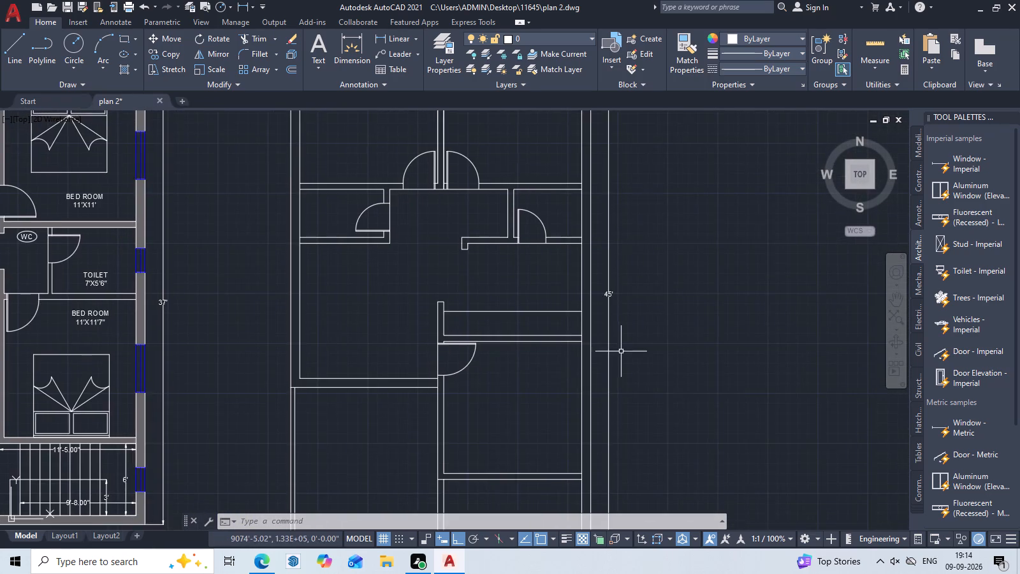
{"action": "scroll", "coordinate": [621, 346], "scroll_direction": "up", "scroll_amount": 3}
{"action": "scroll", "coordinate": [618, 339], "scroll_direction": "down", "scroll_amount": 3}
{"action": "middle_click_drag", "start_coordinate": [615, 354], "coordinate": [681, 441]}
{"action": "scroll", "coordinate": [393, 375], "scroll_direction": "down", "scroll_amount": 2}
{"action": "middle_click_drag", "start_coordinate": [387, 383], "coordinate": [656, 367]}
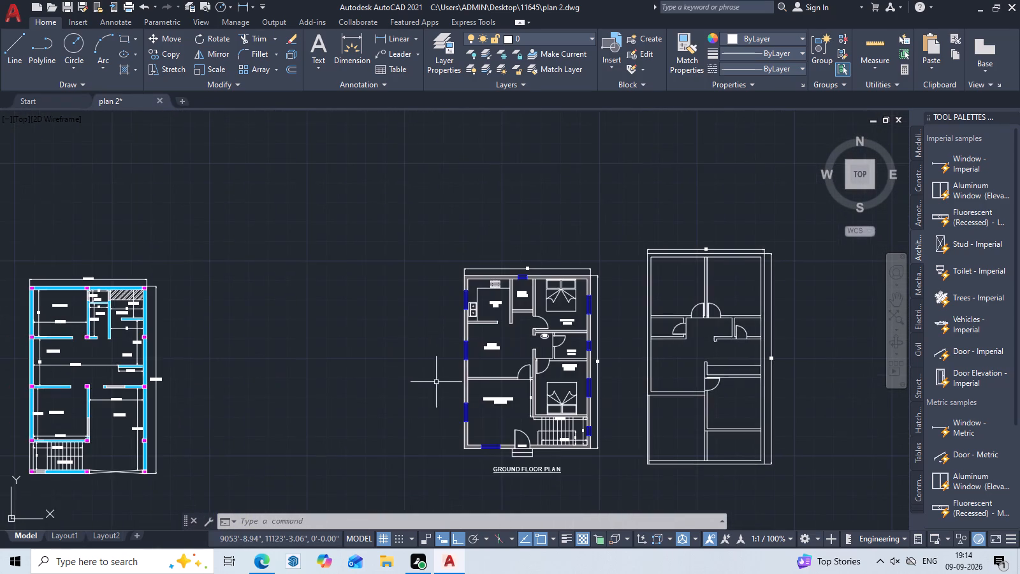
{"action": "middle_click_drag", "start_coordinate": [307, 379], "coordinate": [458, 356]}
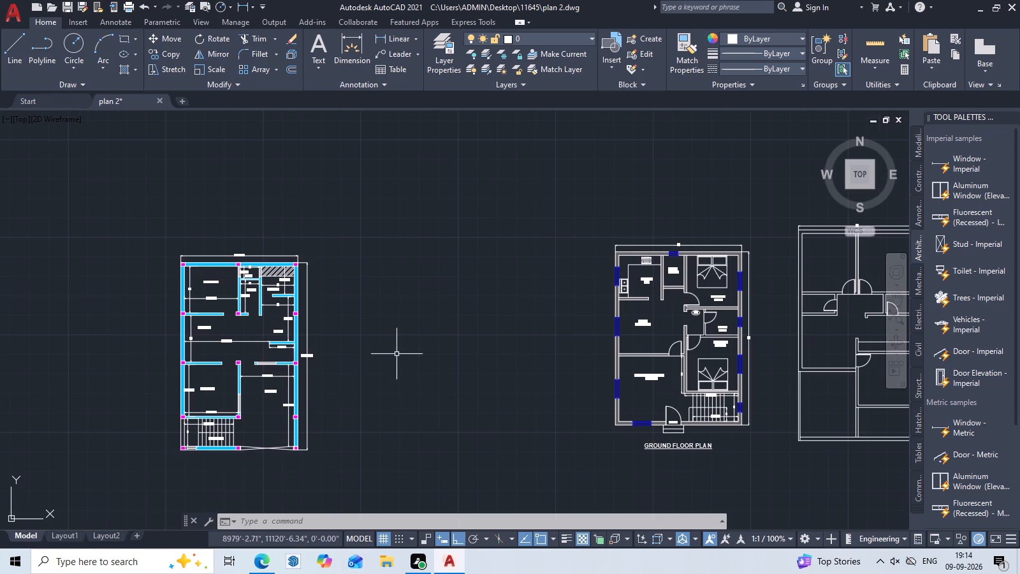
{"action": "scroll", "coordinate": [399, 355], "scroll_direction": "down", "scroll_amount": 3}
{"action": "middle_click_drag", "start_coordinate": [612, 405], "coordinate": [477, 401]}
{"action": "scroll", "coordinate": [360, 347], "scroll_direction": "up", "scroll_amount": 3}
{"action": "middle_click_drag", "start_coordinate": [358, 346], "coordinate": [427, 313]}
{"action": "scroll", "coordinate": [484, 327], "scroll_direction": "up", "scroll_amount": 2}
{"action": "middle_click_drag", "start_coordinate": [543, 361], "coordinate": [477, 375]}
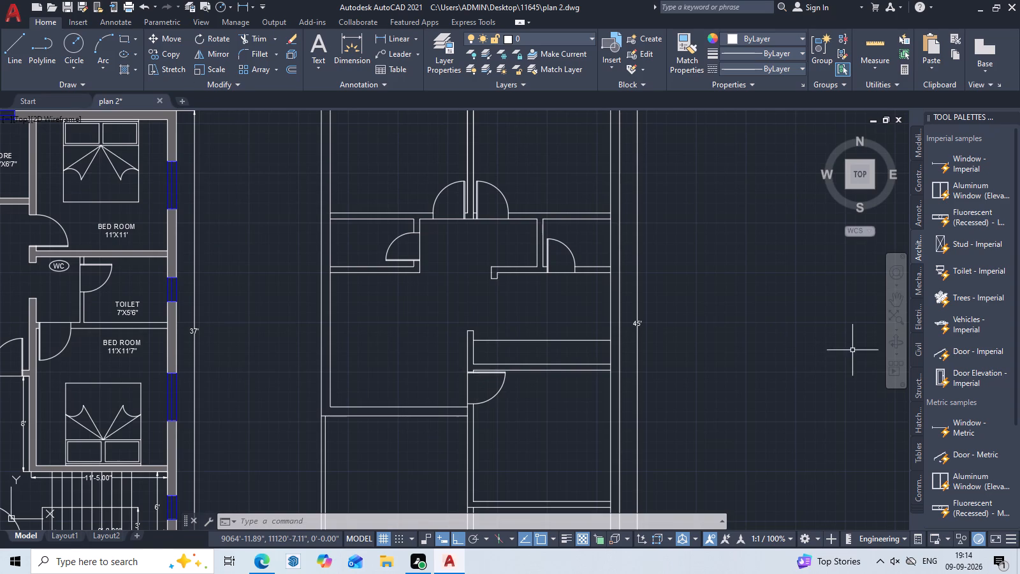
{"action": "scroll", "coordinate": [467, 202], "scroll_direction": "up", "scroll_amount": 4}
{"action": "middle_click_drag", "start_coordinate": [531, 267], "coordinate": [497, 412]}
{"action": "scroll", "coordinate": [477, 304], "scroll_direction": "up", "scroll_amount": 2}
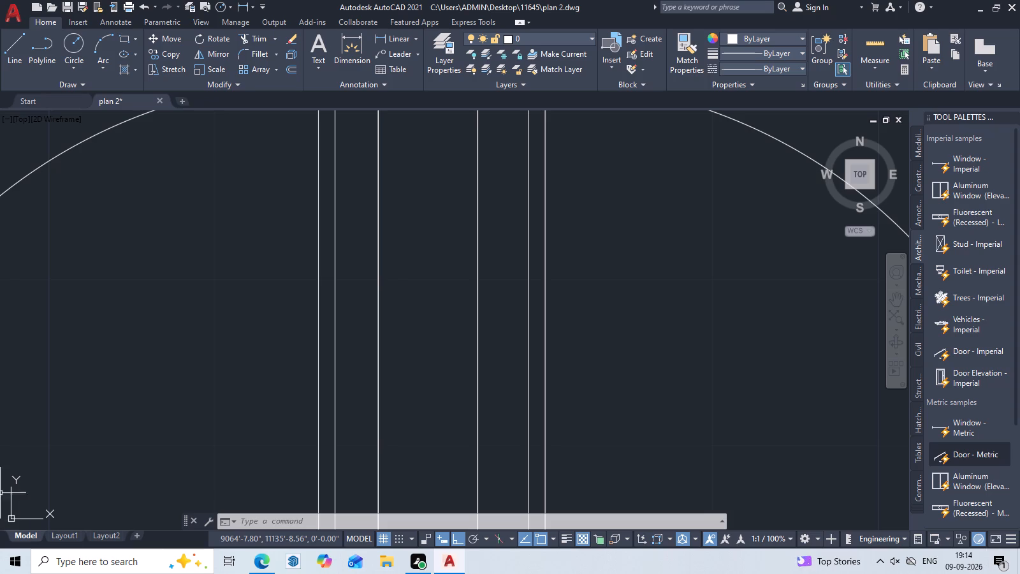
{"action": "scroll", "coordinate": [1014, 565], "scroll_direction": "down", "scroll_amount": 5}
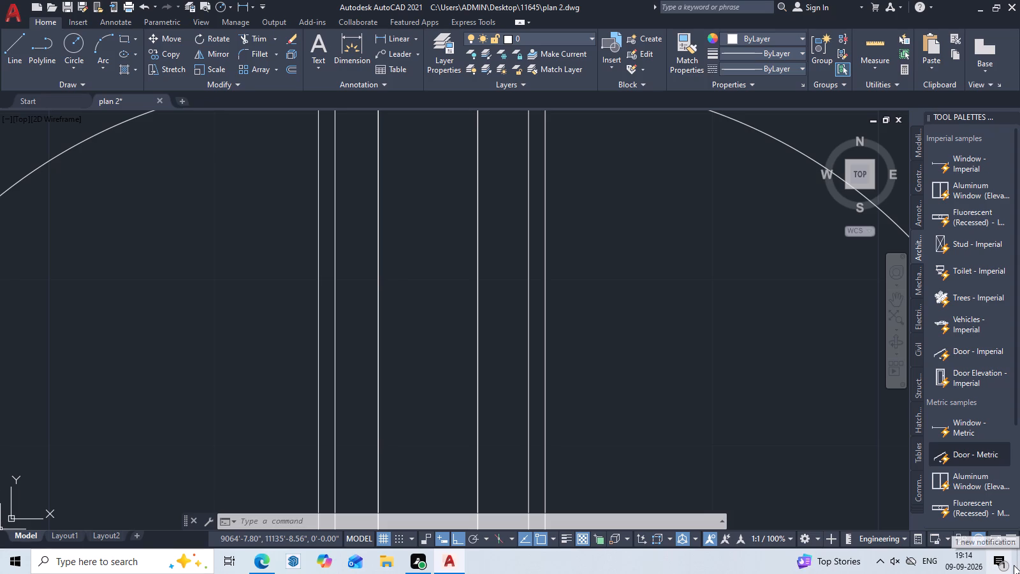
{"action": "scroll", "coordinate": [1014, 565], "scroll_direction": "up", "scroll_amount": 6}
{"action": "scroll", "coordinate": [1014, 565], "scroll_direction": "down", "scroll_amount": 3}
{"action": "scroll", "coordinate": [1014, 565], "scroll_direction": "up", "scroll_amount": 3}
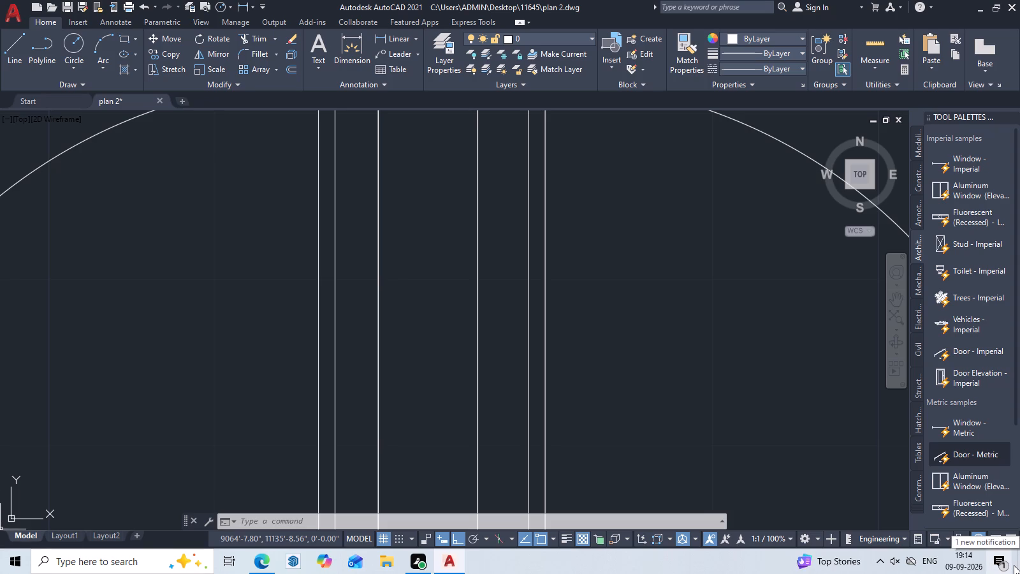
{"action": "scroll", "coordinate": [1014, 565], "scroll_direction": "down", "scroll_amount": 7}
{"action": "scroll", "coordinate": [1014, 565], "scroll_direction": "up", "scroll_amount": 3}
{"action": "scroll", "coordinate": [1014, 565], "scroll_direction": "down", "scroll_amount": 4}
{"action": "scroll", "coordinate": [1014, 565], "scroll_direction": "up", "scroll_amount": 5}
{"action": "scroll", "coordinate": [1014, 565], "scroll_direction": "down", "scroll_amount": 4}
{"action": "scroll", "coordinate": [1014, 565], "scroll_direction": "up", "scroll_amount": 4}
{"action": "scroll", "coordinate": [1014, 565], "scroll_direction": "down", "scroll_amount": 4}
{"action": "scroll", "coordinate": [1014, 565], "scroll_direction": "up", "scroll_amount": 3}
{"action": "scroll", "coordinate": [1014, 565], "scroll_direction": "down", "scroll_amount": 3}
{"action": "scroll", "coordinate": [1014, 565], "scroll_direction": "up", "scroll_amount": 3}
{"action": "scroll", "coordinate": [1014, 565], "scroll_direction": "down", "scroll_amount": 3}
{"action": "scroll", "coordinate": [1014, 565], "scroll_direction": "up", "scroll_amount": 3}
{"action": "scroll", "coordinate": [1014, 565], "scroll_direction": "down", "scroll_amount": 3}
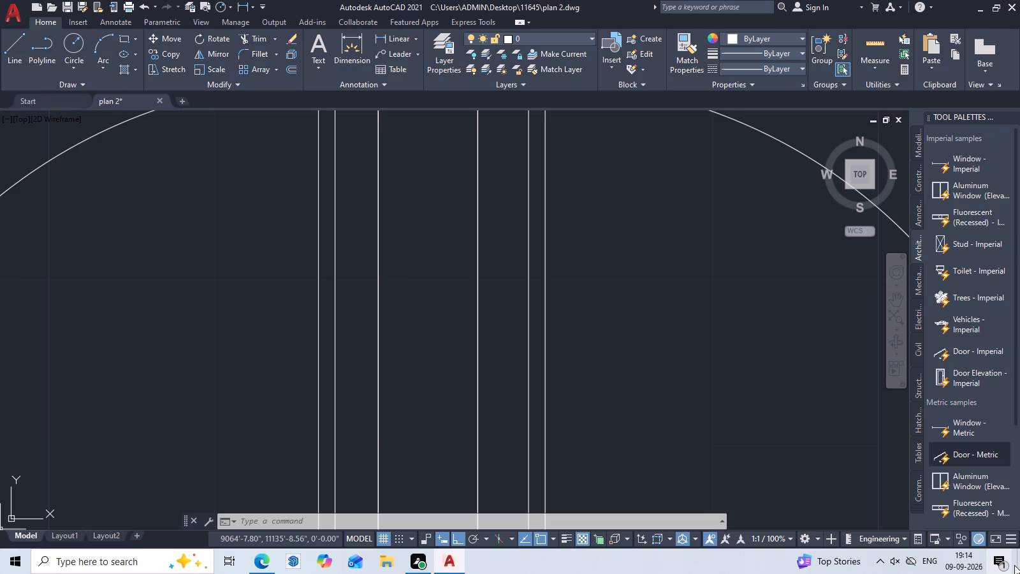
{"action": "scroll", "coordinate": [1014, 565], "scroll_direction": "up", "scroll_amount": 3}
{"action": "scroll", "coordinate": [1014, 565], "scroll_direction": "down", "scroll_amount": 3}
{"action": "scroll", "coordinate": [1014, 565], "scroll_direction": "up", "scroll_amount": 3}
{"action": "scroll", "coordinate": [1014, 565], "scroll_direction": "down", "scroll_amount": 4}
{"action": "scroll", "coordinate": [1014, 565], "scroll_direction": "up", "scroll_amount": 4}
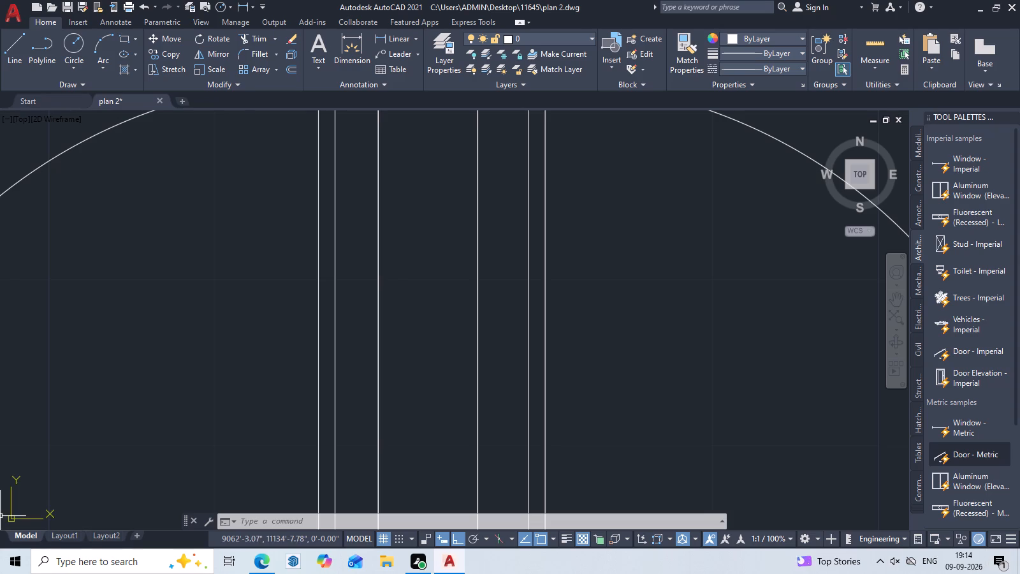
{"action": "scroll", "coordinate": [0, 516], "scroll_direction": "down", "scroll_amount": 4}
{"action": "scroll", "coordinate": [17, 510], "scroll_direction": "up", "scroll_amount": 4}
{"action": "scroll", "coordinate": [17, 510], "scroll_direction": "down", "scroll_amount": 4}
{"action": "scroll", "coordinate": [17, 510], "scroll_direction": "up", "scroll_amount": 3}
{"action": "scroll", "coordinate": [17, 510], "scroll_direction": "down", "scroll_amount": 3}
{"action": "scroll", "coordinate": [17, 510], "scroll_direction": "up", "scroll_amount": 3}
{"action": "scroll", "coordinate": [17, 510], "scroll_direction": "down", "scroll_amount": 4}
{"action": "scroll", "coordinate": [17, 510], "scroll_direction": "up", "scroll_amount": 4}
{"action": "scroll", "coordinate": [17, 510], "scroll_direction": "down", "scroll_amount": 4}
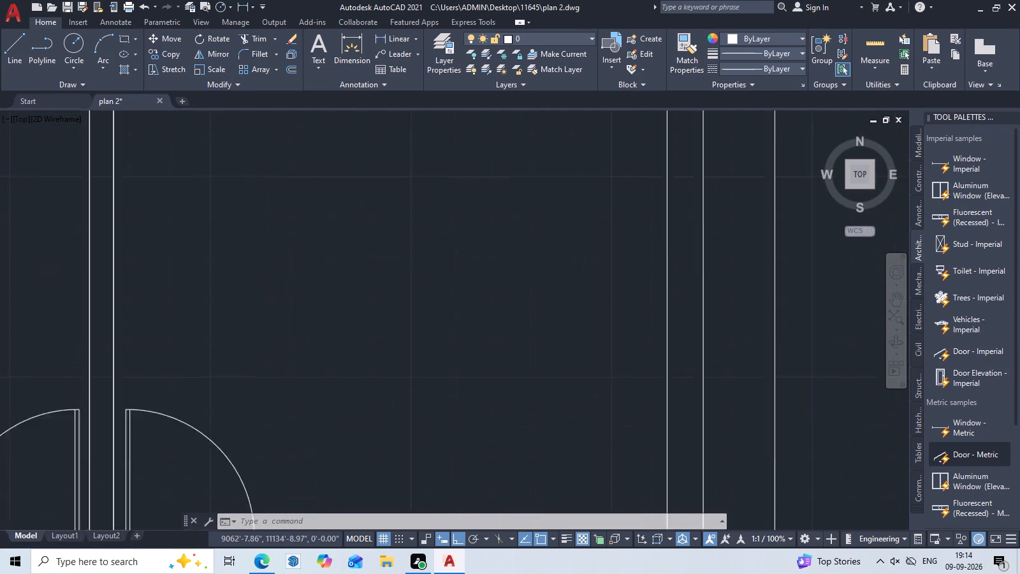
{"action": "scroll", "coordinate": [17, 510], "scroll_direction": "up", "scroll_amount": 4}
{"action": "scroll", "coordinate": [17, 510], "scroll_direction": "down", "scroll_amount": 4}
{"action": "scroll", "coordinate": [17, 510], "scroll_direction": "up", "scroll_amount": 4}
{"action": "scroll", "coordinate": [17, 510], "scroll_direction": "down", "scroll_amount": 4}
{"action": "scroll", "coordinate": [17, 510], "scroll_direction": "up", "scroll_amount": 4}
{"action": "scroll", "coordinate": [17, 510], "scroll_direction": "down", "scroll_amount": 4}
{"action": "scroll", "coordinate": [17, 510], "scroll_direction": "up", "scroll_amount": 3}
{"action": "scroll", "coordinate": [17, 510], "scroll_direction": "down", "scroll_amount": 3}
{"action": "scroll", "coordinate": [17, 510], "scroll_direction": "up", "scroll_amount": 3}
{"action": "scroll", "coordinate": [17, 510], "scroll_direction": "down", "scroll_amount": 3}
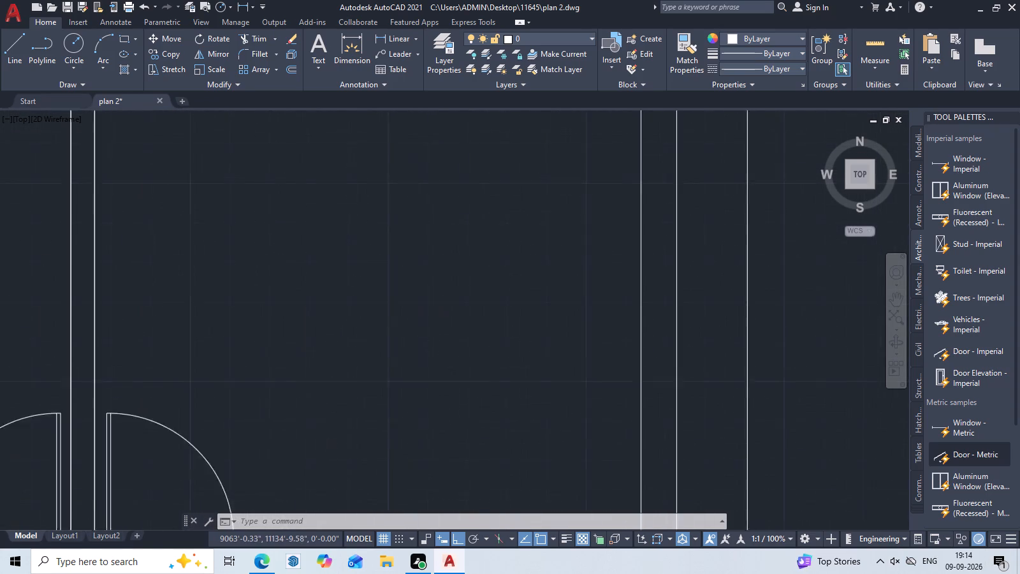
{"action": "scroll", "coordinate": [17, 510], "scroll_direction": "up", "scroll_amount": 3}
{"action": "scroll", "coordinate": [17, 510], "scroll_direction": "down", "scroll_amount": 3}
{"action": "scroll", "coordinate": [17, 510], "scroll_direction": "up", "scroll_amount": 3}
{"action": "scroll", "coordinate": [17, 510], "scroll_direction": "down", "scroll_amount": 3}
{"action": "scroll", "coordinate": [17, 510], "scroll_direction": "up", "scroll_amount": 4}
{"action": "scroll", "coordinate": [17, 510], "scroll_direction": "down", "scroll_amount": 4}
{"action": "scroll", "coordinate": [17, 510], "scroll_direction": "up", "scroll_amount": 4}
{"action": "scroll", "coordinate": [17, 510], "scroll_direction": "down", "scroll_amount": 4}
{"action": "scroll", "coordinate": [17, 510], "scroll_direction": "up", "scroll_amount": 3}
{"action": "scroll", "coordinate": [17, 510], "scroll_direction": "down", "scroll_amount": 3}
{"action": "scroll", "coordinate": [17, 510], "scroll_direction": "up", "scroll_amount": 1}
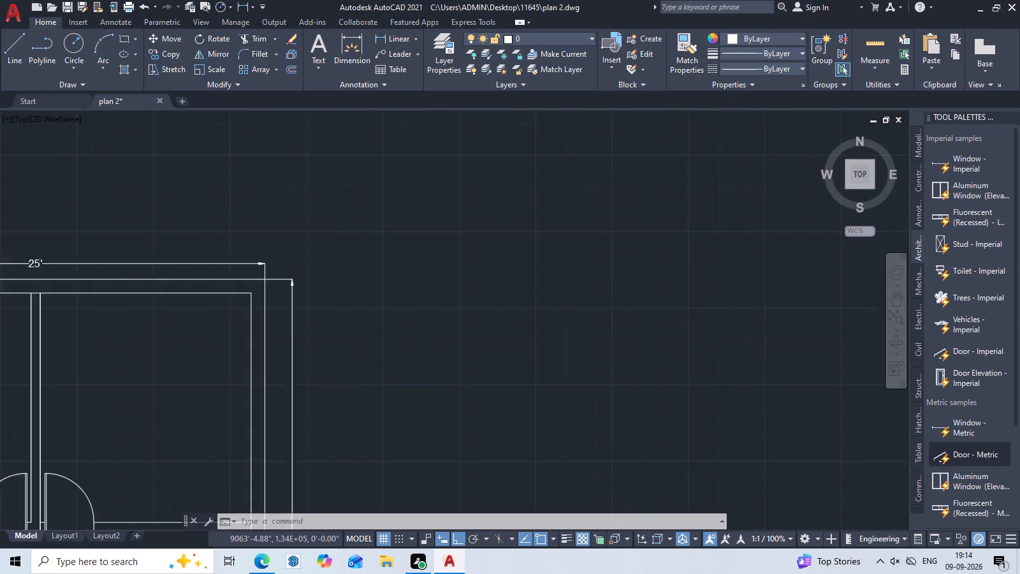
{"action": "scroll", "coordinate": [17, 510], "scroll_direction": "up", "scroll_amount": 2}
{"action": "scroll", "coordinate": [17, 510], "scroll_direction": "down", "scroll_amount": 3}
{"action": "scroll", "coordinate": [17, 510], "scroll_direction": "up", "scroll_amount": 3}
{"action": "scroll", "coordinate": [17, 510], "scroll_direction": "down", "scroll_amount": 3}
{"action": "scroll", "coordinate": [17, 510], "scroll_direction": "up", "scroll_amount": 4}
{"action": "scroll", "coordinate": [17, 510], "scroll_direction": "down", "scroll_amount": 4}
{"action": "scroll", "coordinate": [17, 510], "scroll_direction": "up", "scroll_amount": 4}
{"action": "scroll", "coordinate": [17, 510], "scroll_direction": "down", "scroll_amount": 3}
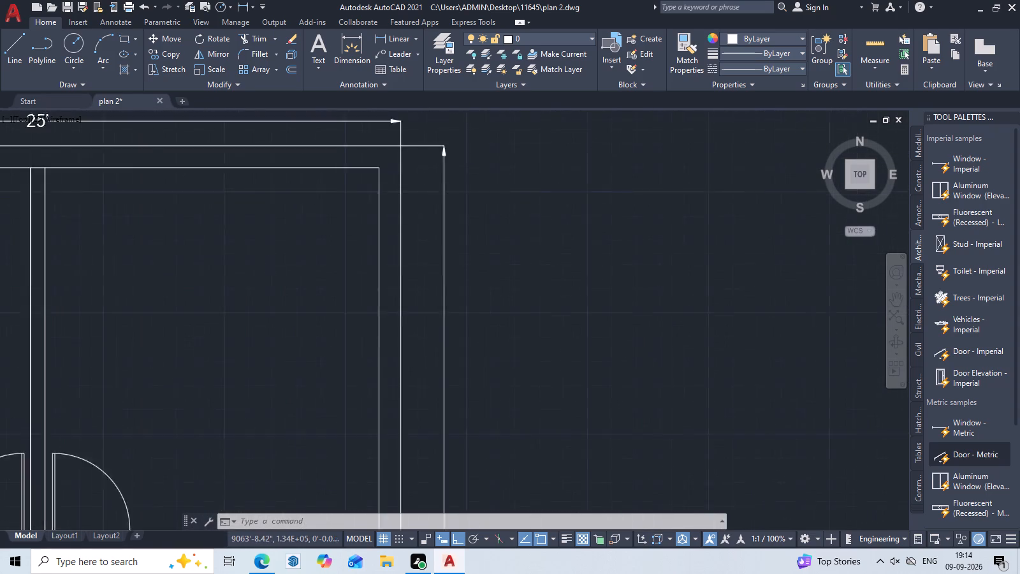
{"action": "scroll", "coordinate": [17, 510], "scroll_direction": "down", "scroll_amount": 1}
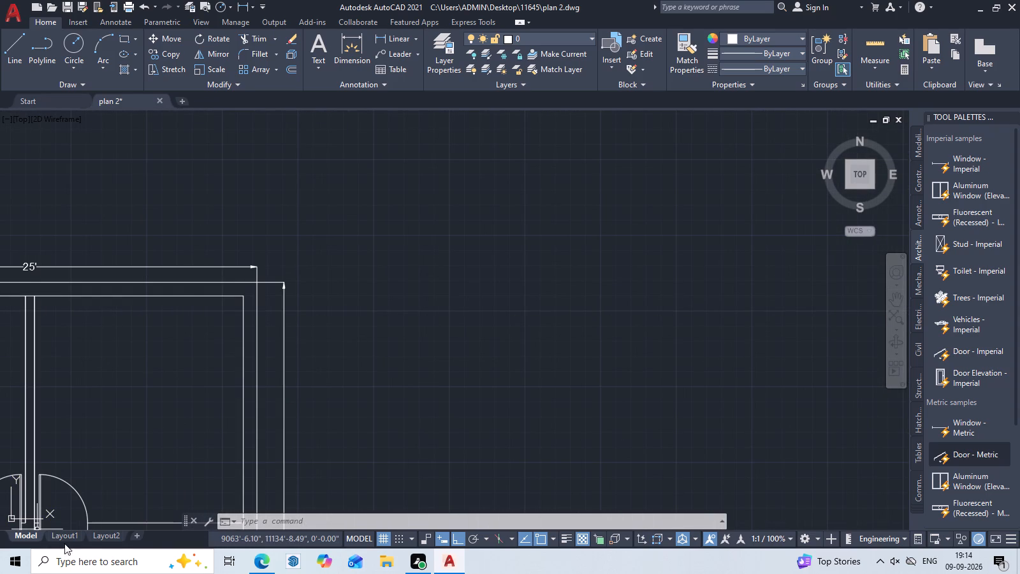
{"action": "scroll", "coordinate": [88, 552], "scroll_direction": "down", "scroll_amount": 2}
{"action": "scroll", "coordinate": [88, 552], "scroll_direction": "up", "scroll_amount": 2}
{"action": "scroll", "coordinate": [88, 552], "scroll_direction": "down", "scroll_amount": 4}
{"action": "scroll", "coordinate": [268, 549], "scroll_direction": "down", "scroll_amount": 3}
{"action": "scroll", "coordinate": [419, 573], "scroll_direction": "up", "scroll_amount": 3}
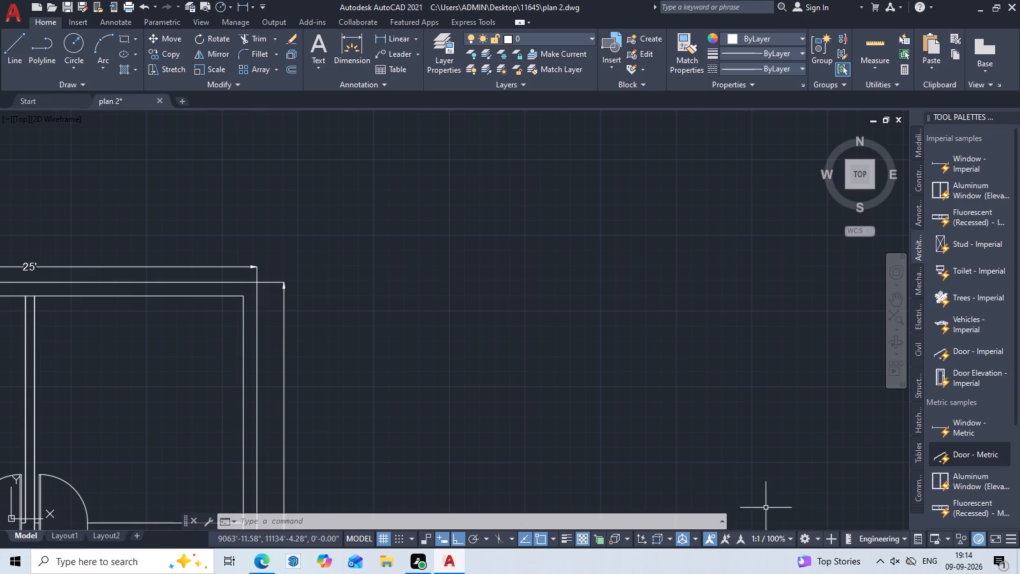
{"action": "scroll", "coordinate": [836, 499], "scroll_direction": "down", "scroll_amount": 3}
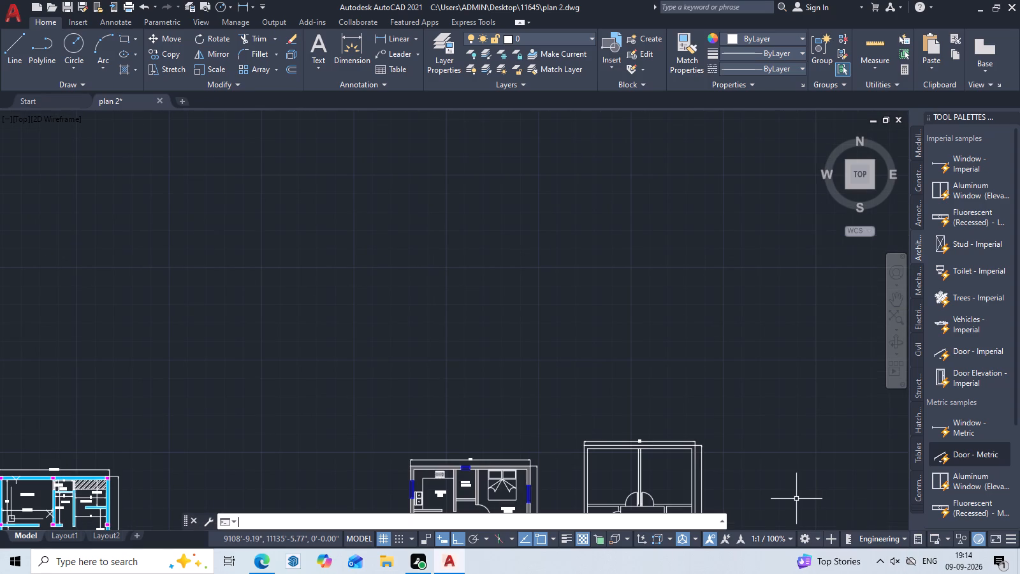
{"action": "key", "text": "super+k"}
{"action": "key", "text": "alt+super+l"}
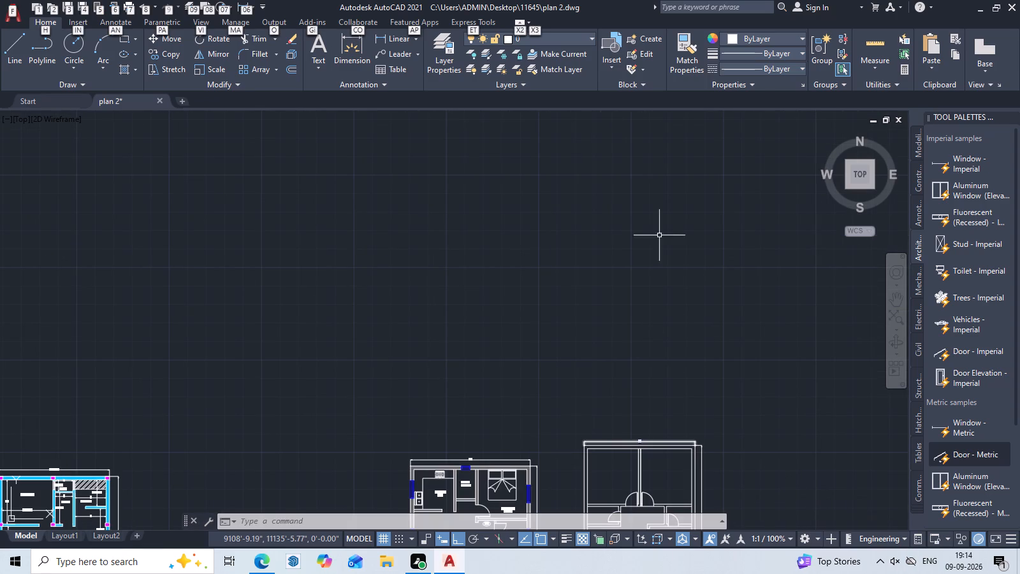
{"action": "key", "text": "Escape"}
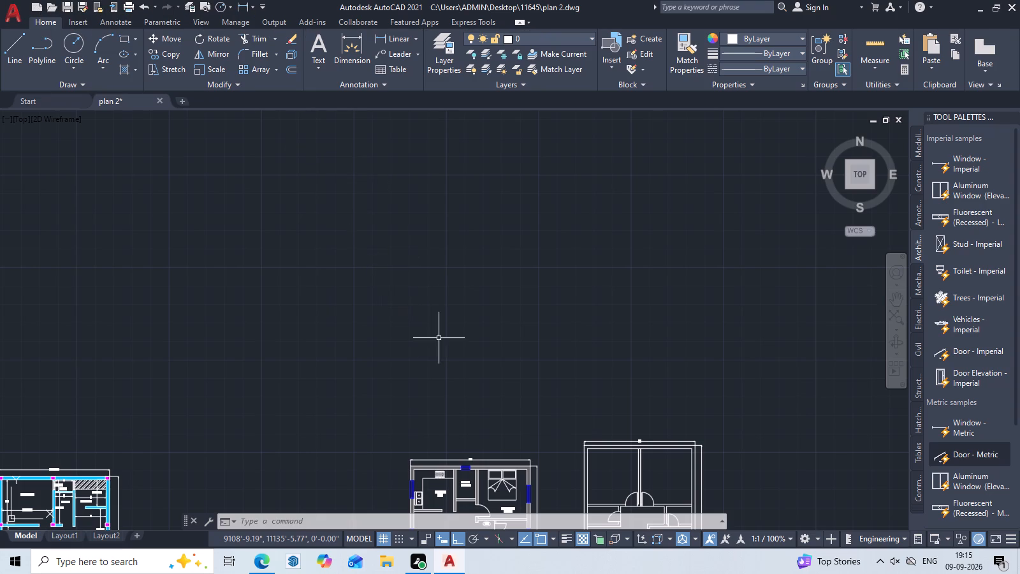
Compare the second floor layout with the ground floor plan, examining room arrangement, wall junctions and door openings around the dining area and staircase.
{"action": "middle_click_drag", "start_coordinate": [122, 493], "coordinate": [252, 293]}
{"action": "scroll", "coordinate": [302, 289], "scroll_direction": "down", "scroll_amount": 2}
{"action": "middle_click_drag", "start_coordinate": [652, 385], "coordinate": [648, 385]}
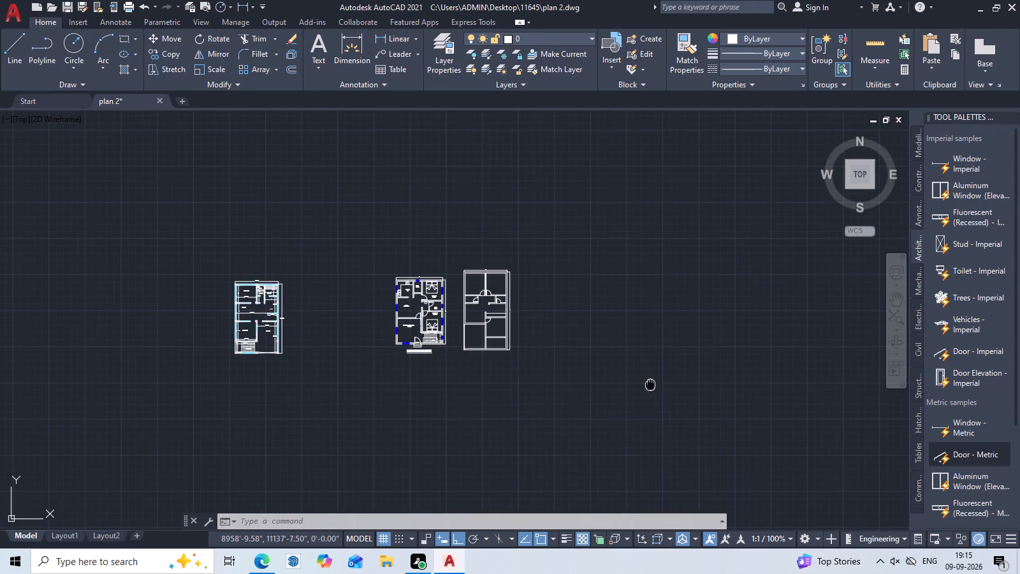
{"action": "middle_click_drag", "start_coordinate": [648, 385], "coordinate": [465, 374]}
{"action": "scroll", "coordinate": [382, 333], "scroll_direction": "up", "scroll_amount": 3}
{"action": "middle_click_drag", "start_coordinate": [193, 332], "coordinate": [469, 405]}
{"action": "scroll", "coordinate": [318, 319], "scroll_direction": "up", "scroll_amount": 2}
{"action": "middle_click_drag", "start_coordinate": [370, 367], "coordinate": [518, 535]}
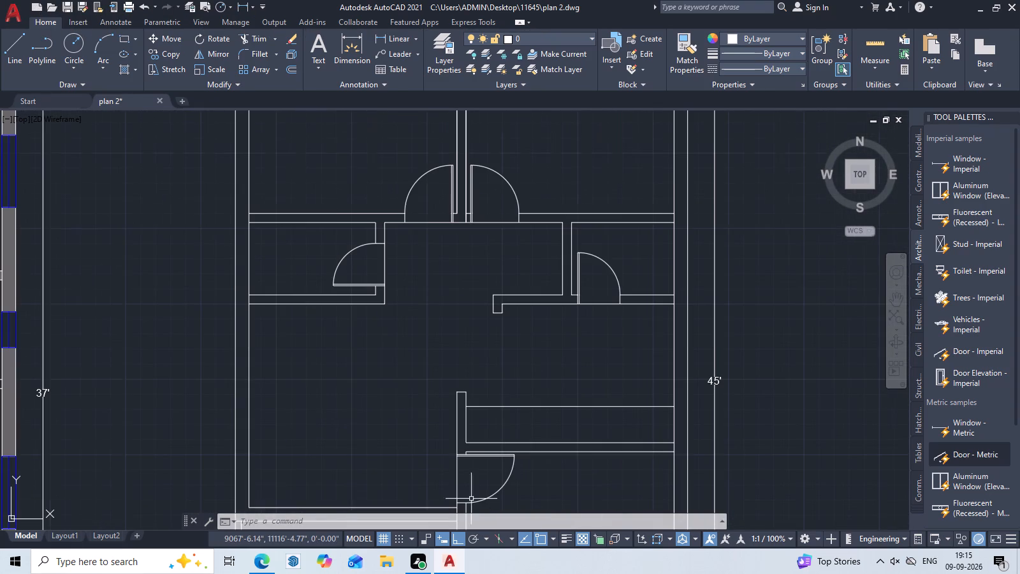
{"action": "key", "text": "Escape"}
{"action": "scroll", "coordinate": [402, 363], "scroll_direction": "down", "scroll_amount": 2}
{"action": "middle_click_drag", "start_coordinate": [494, 384], "coordinate": [569, 385]}
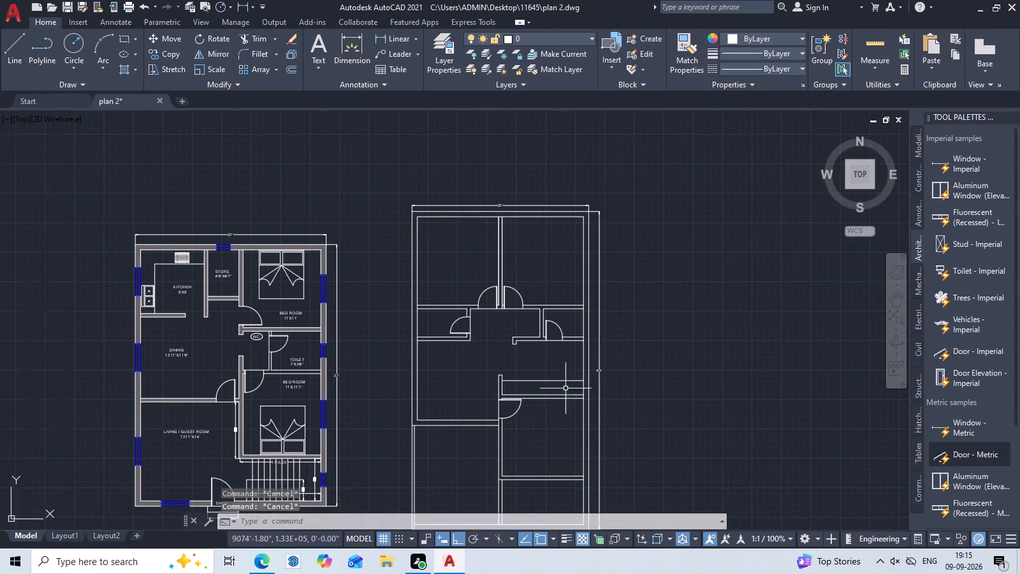
{"action": "scroll", "coordinate": [565, 388], "scroll_direction": "up", "scroll_amount": 1}
{"action": "middle_click_drag", "start_coordinate": [501, 407], "coordinate": [516, 389]}
{"action": "scroll", "coordinate": [390, 416], "scroll_direction": "up", "scroll_amount": 2}
{"action": "middle_click_drag", "start_coordinate": [389, 419], "coordinate": [431, 380]}
{"action": "scroll", "coordinate": [421, 402], "scroll_direction": "down", "scroll_amount": 3}
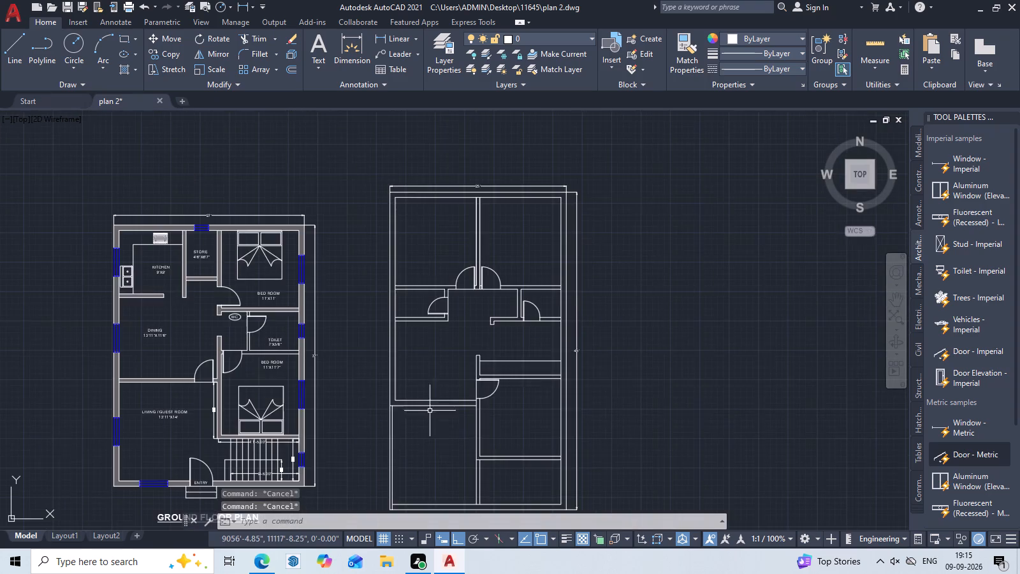
{"action": "middle_click_drag", "start_coordinate": [448, 435], "coordinate": [471, 378]}
{"action": "scroll", "coordinate": [412, 370], "scroll_direction": "down", "scroll_amount": 2}
{"action": "middle_click_drag", "start_coordinate": [645, 380], "coordinate": [755, 376]}
{"action": "scroll", "coordinate": [445, 332], "scroll_direction": "up", "scroll_amount": 4}
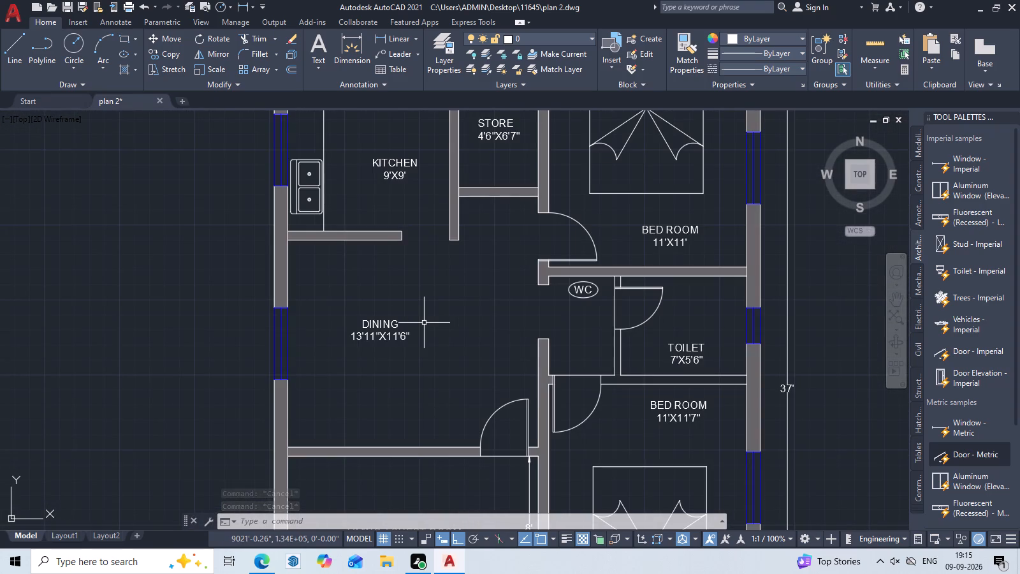
{"action": "key", "text": "Escape"}
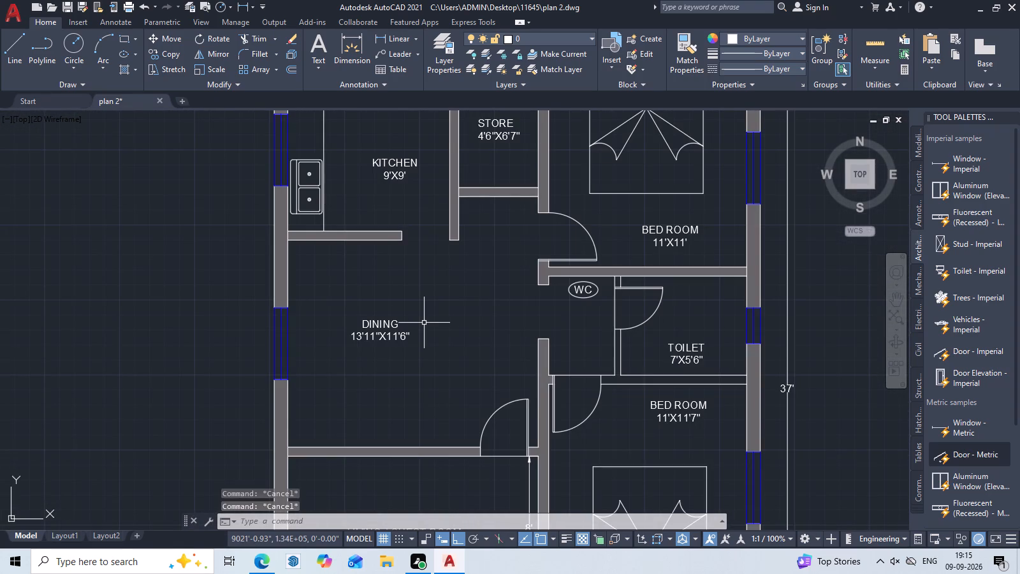
{"action": "scroll", "coordinate": [967, 491], "scroll_direction": "down", "scroll_amount": 3}
{"action": "scroll", "coordinate": [581, 341], "scroll_direction": "down", "scroll_amount": 2}
{"action": "middle_click_drag", "start_coordinate": [659, 344], "coordinate": [111, 330]}
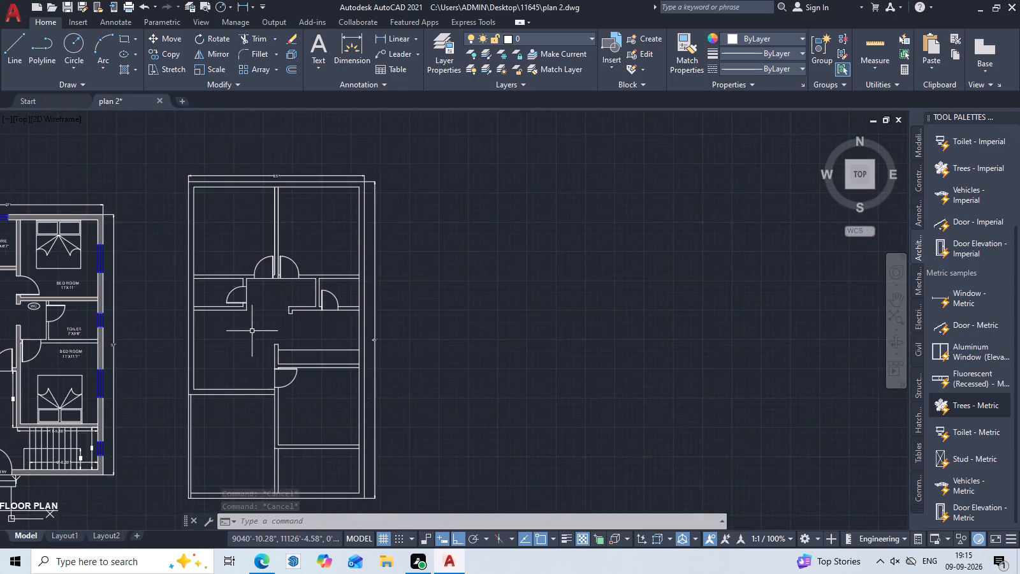
{"action": "scroll", "coordinate": [311, 334], "scroll_direction": "up", "scroll_amount": 3}
{"action": "middle_click_drag", "start_coordinate": [261, 335], "coordinate": [470, 311]}
{"action": "scroll", "coordinate": [470, 311], "scroll_direction": "down", "scroll_amount": 2}
{"action": "middle_click_drag", "start_coordinate": [528, 366], "coordinate": [643, 352]}
{"action": "scroll", "coordinate": [580, 336], "scroll_direction": "up", "scroll_amount": 2}
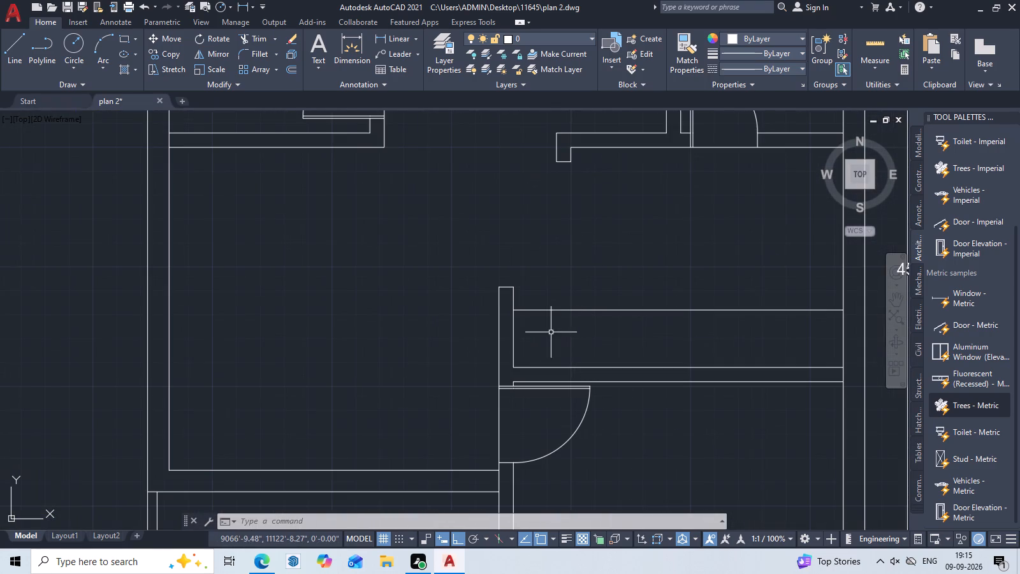
{"action": "key", "text": "Escape"}
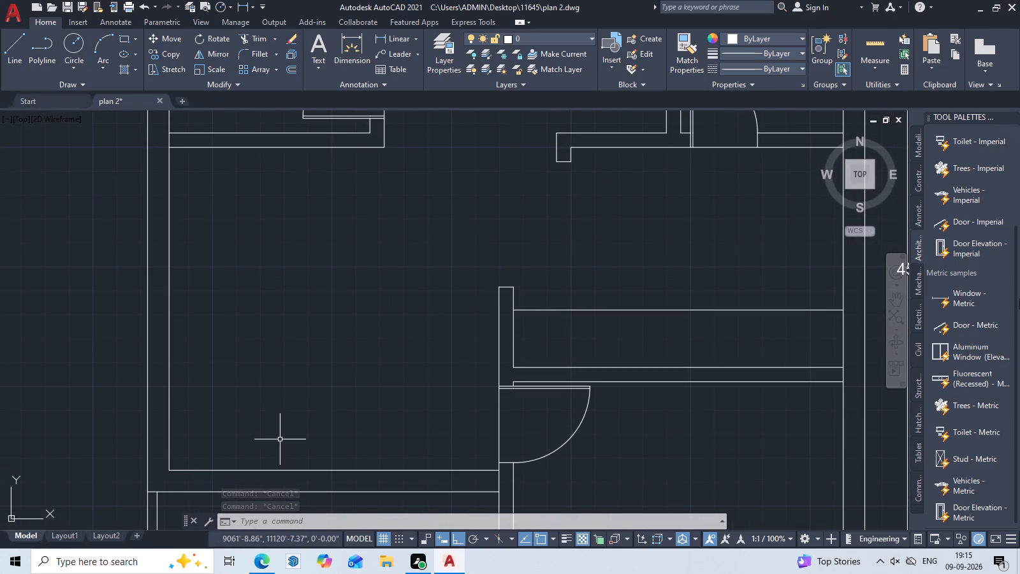
{"action": "key", "text": "Escape"}
{"action": "scroll", "coordinate": [768, 201], "scroll_direction": "down", "scroll_amount": 3}
{"action": "middle_click_drag", "start_coordinate": [685, 228], "coordinate": [435, 309]}
{"action": "scroll", "coordinate": [388, 353], "scroll_direction": "up", "scroll_amount": 3}
{"action": "middle_click_drag", "start_coordinate": [386, 353], "coordinate": [418, 342]}
{"action": "scroll", "coordinate": [420, 342], "scroll_direction": "down", "scroll_amount": 3}
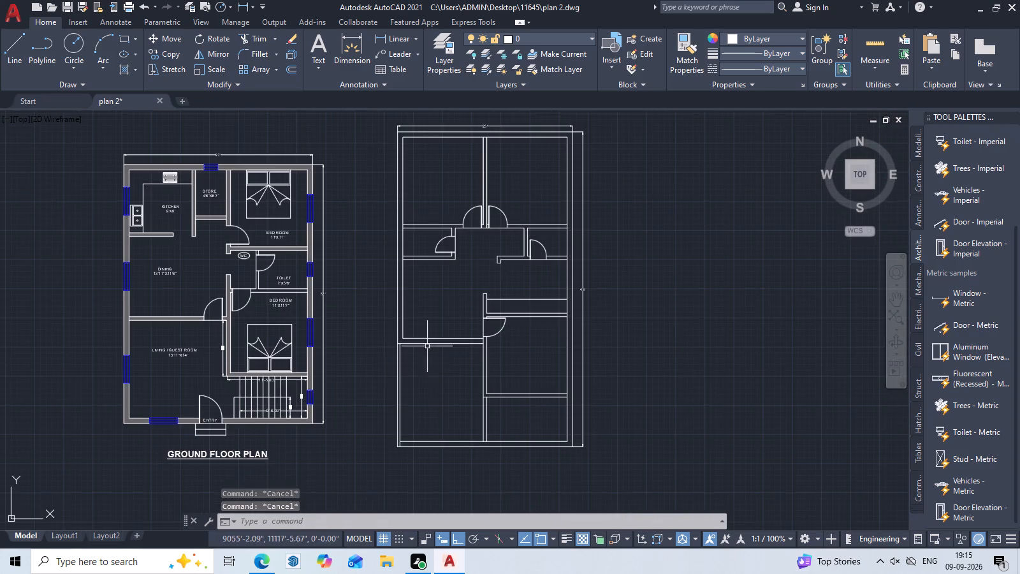
{"action": "middle_click_drag", "start_coordinate": [439, 380], "coordinate": [449, 444]}
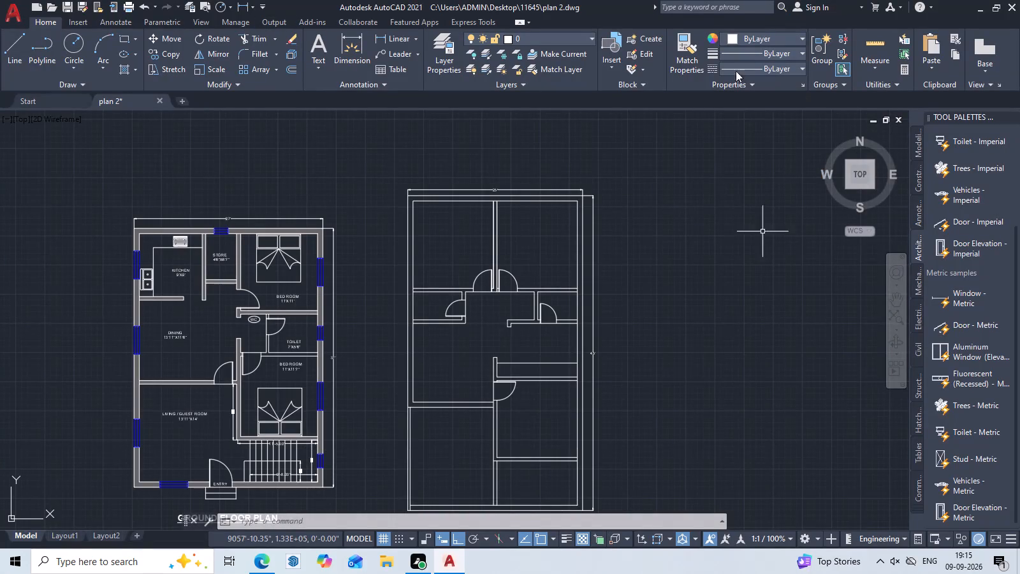
{"action": "scroll", "coordinate": [493, 270], "scroll_direction": "up", "scroll_amount": 4}
{"action": "scroll", "coordinate": [493, 270], "scroll_direction": "down", "scroll_amount": 4}
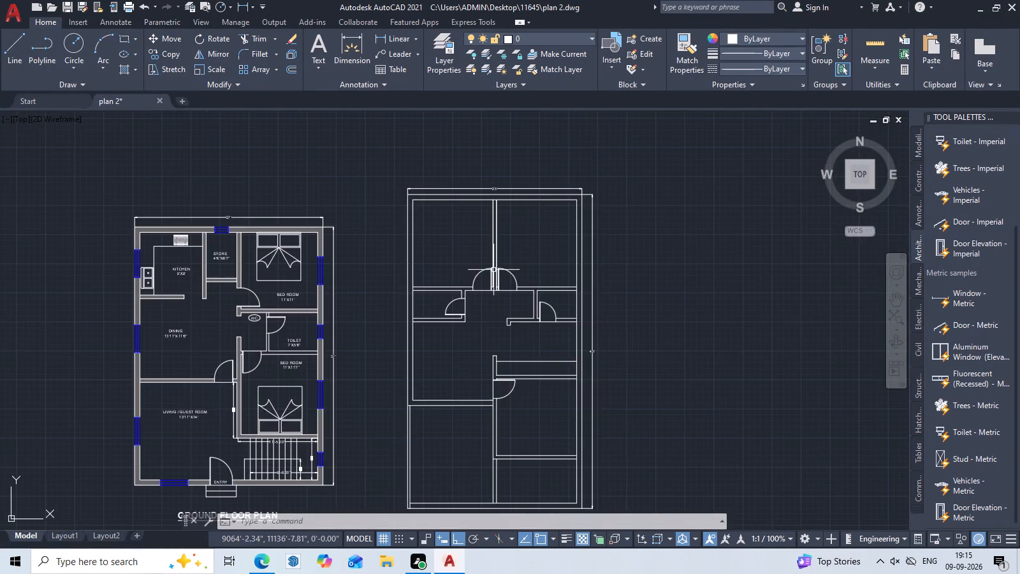
{"action": "scroll", "coordinate": [474, 281], "scroll_direction": "up", "scroll_amount": 2}
{"action": "middle_click_drag", "start_coordinate": [446, 418], "coordinate": [467, 378]}
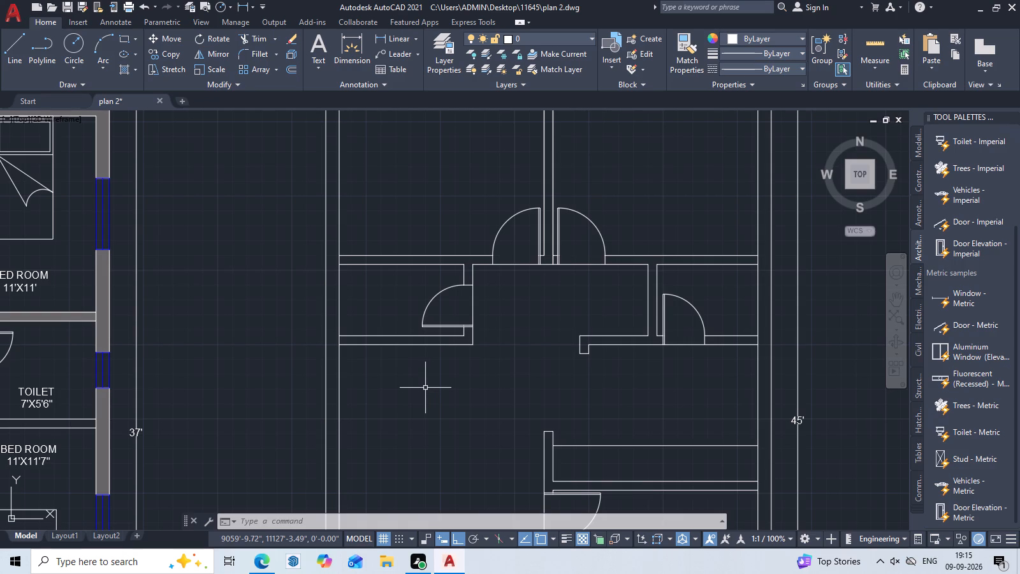
{"action": "middle_click_drag", "start_coordinate": [573, 370], "coordinate": [592, 290]}
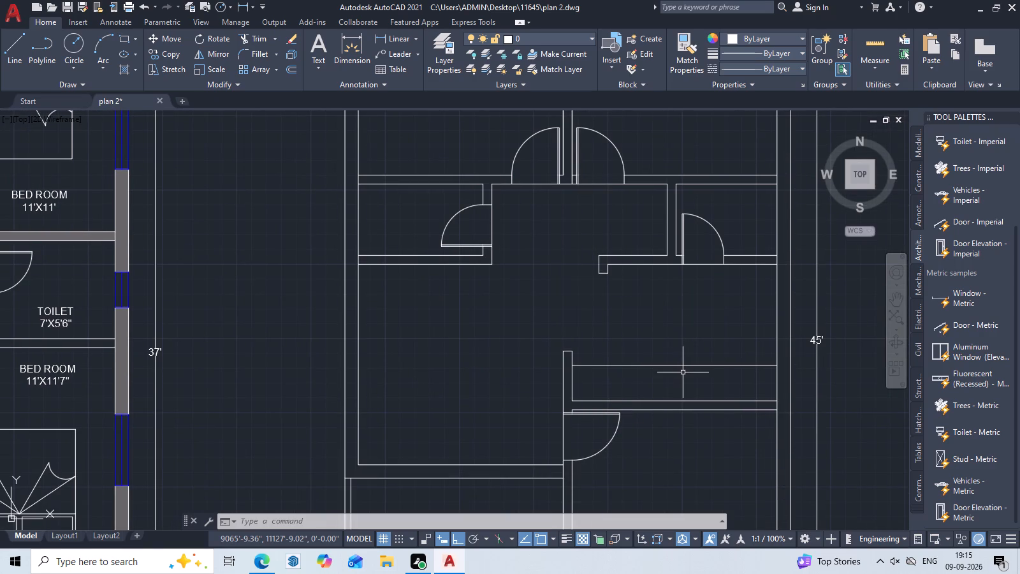
{"action": "middle_click_drag", "start_coordinate": [548, 394], "coordinate": [507, 339]}
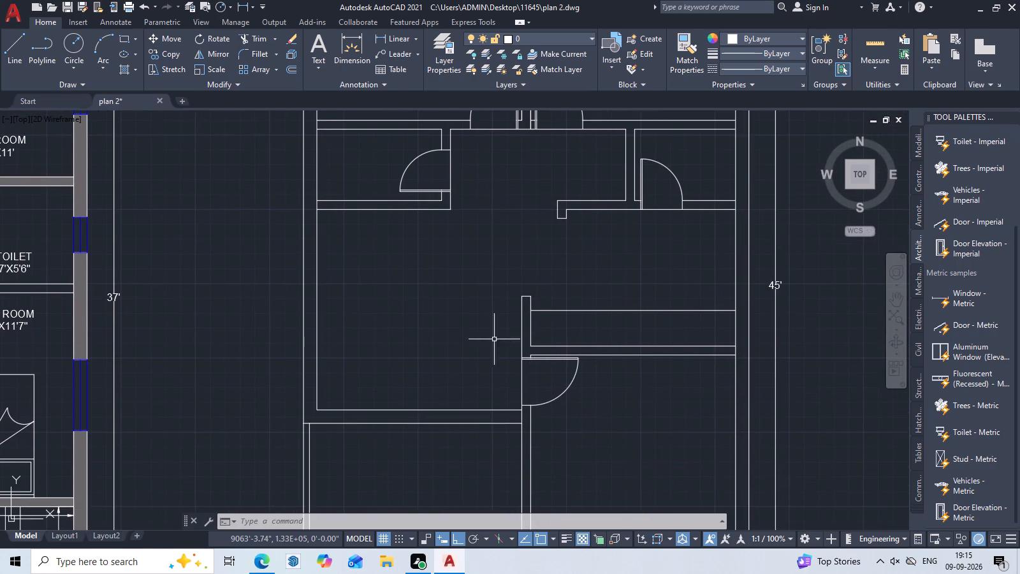
Draw a short jamb line straight across the bottom wall of the large left-hand room, partway between its midpoint and the central wall.
{"action": "scroll", "coordinate": [432, 339], "scroll_direction": "down", "scroll_amount": 1}
{"action": "middle_click_drag", "start_coordinate": [452, 376], "coordinate": [463, 365]}
{"action": "scroll", "coordinate": [472, 392], "scroll_direction": "up", "scroll_amount": 2}
{"action": "middle_click_drag", "start_coordinate": [481, 386], "coordinate": [558, 399]}
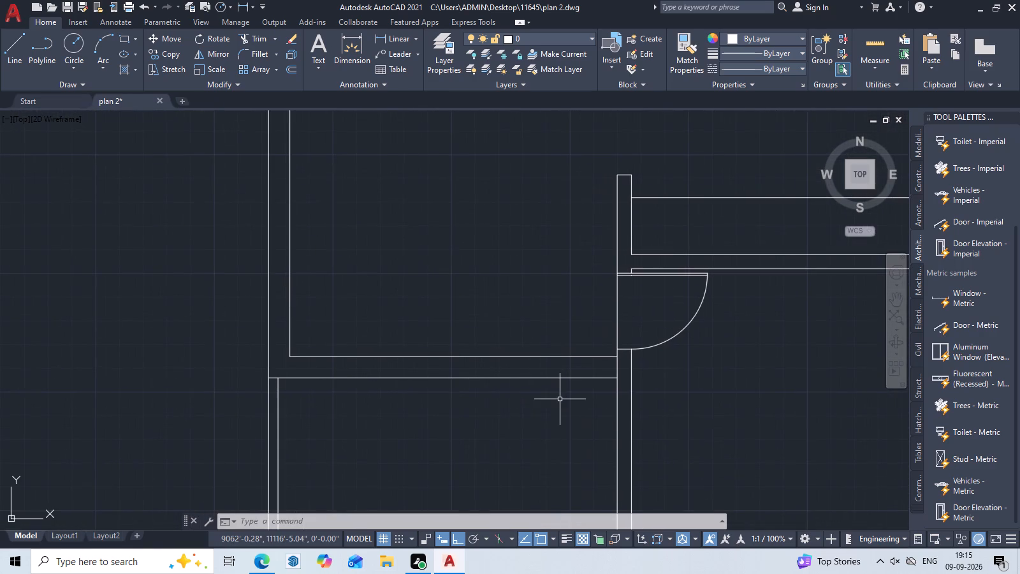
{"action": "type", "text": "L"}
{"action": "key", "text": "space"}
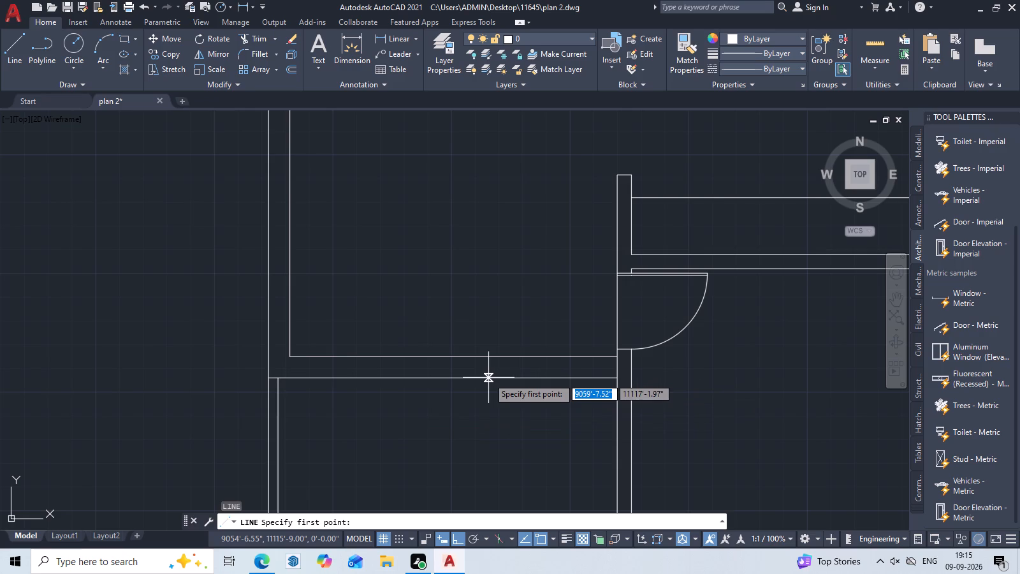
{"action": "left_click", "coordinate": [488, 378]}
{"action": "double_click", "coordinate": [488, 359]}
{"action": "key", "text": "Escape"}
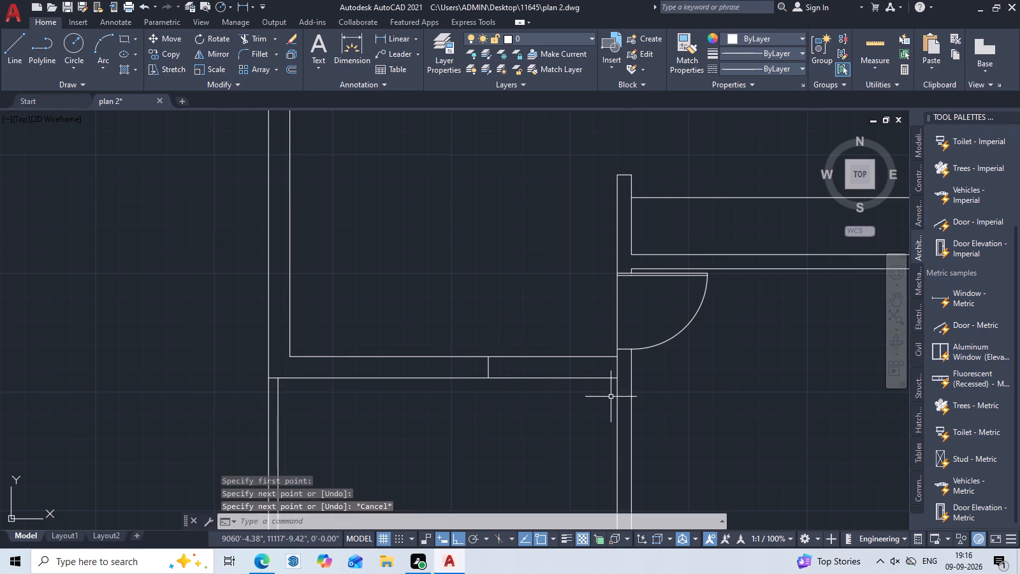
Offset the jamb line in the large room's bottom wall by 3'3" toward the central wall.
{"action": "type", "text": "O"}
{"action": "key", "text": "space"}
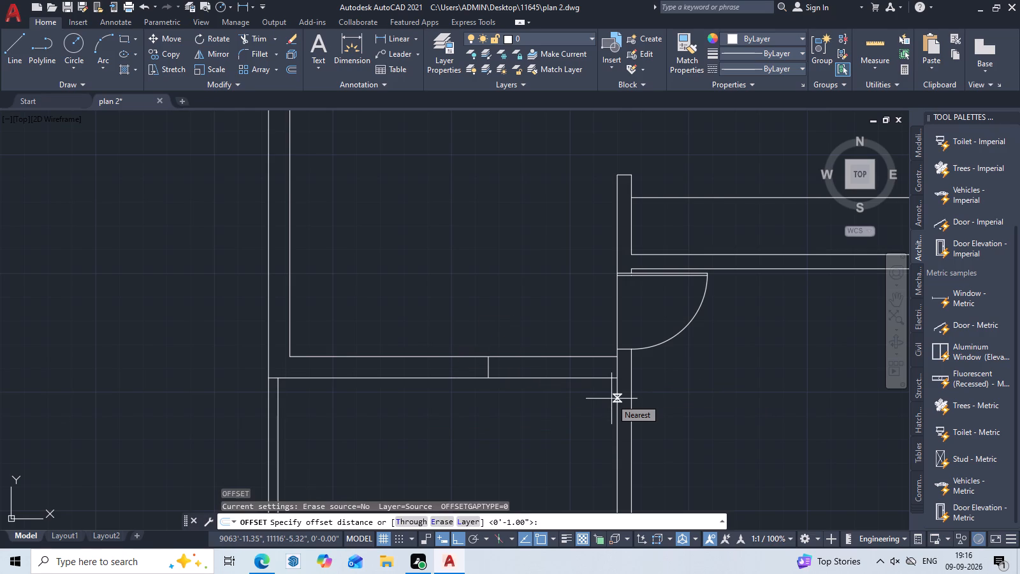
{"action": "key", "text": "3"}
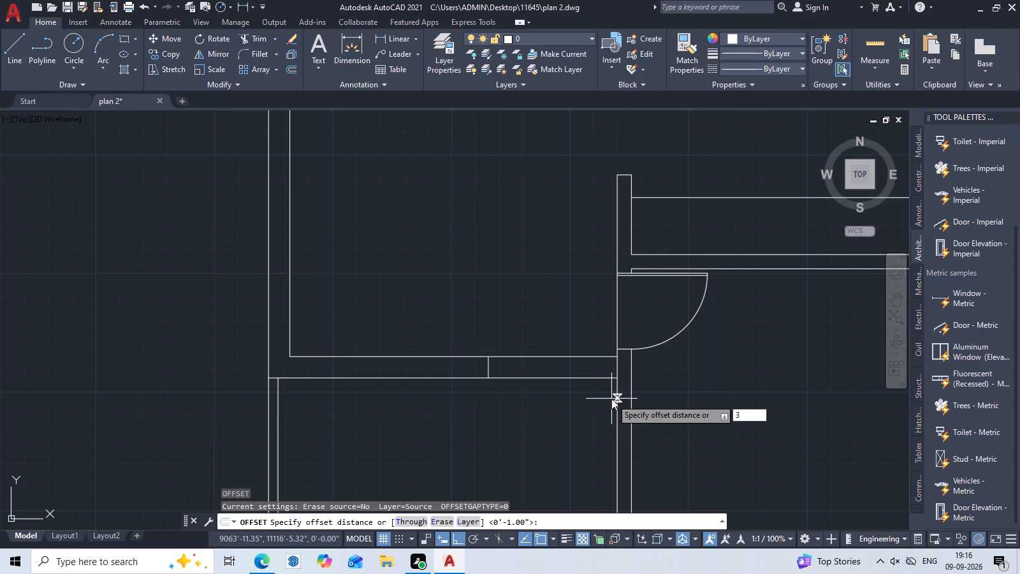
{"action": "type", "text": "'3\""}
{"action": "key", "text": "space"}
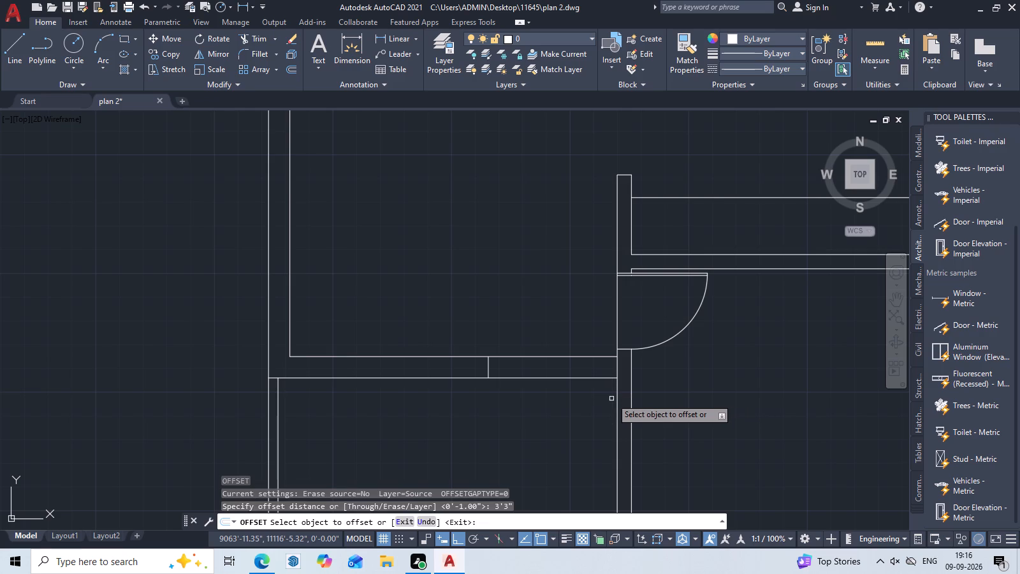
{"action": "left_click", "coordinate": [489, 367]}
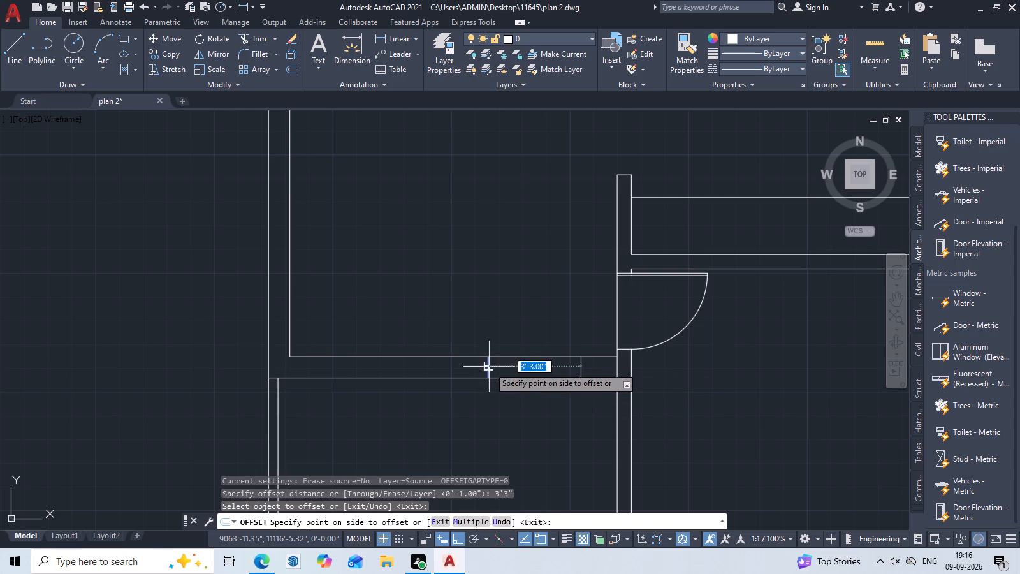
{"action": "left_click", "coordinate": [583, 369]}
{"action": "key", "text": "Escape"}
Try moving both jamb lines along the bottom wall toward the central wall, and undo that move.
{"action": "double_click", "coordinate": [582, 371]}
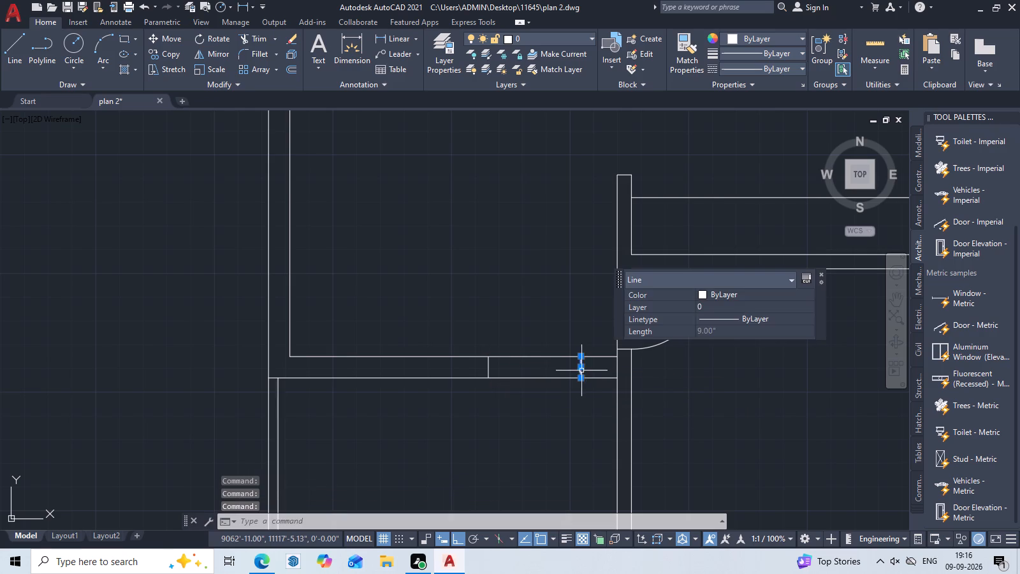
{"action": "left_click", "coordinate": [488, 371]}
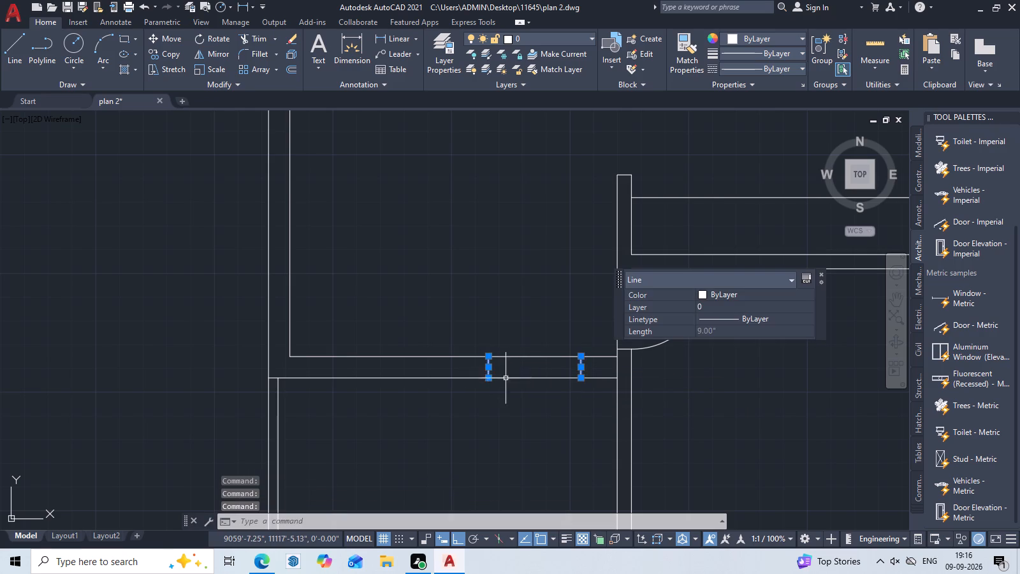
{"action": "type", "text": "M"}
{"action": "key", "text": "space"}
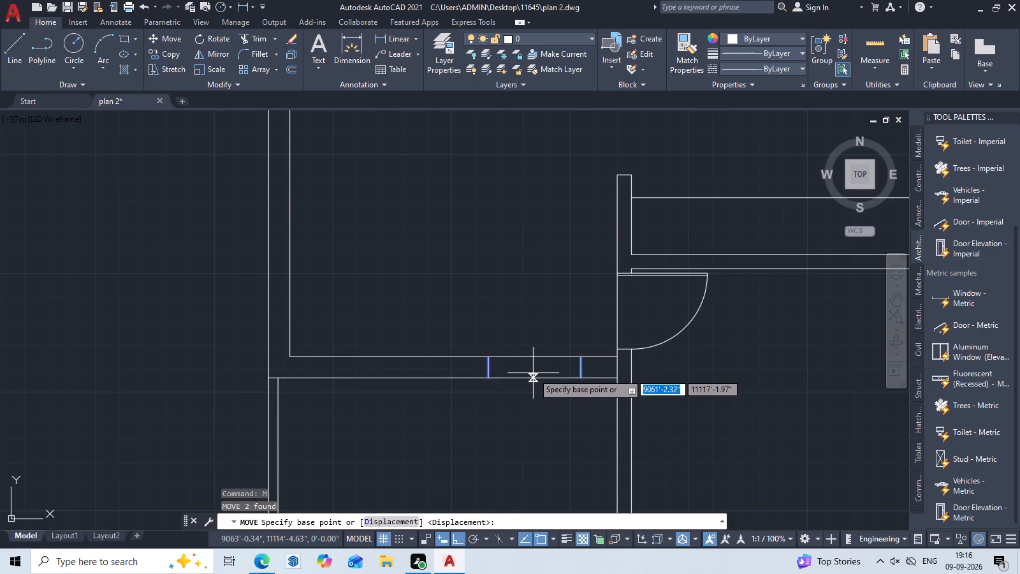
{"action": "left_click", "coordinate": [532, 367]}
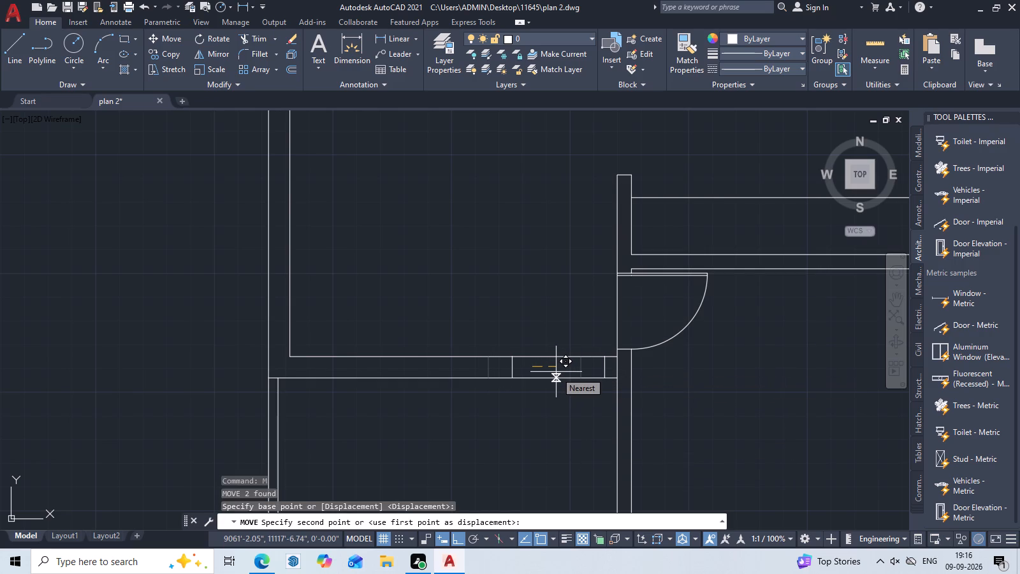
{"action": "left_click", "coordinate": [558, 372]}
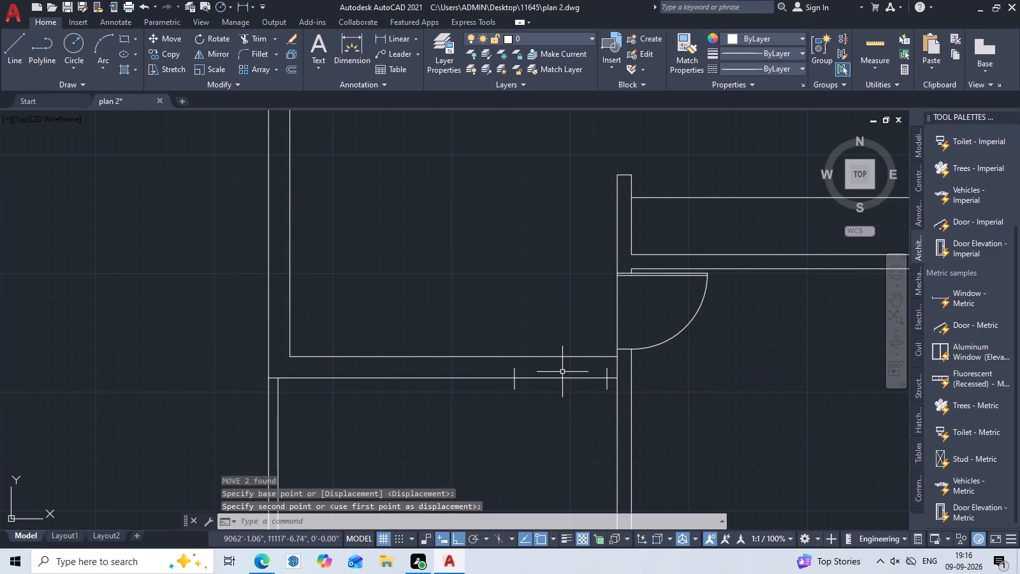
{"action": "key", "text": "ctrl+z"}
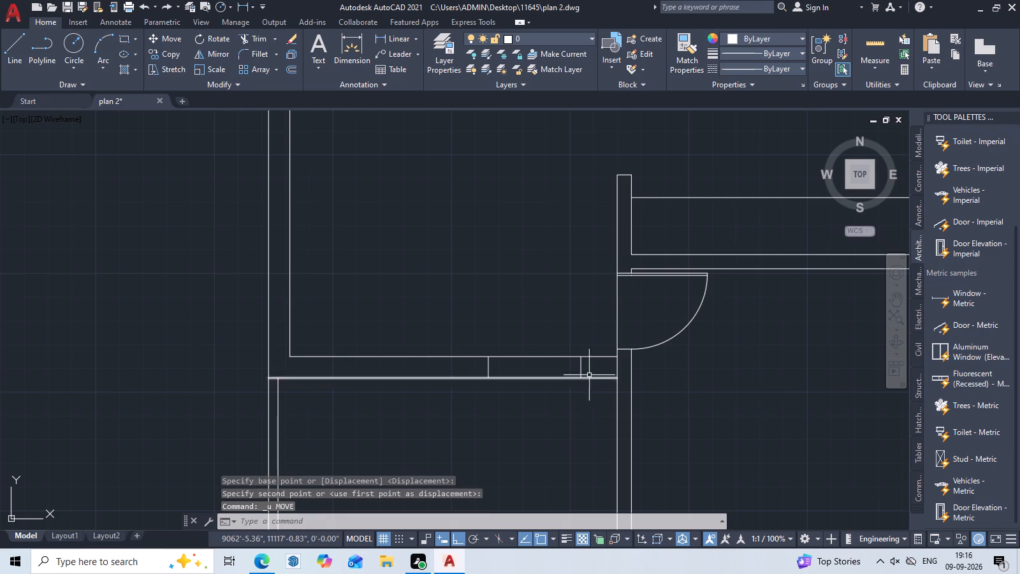
Move both jamb lines about 11" horizontally along the bottom wall, closer to the central wall.
{"action": "scroll", "coordinate": [564, 367], "scroll_direction": "up", "scroll_amount": 3}
{"action": "left_click_drag", "start_coordinate": [649, 353], "coordinate": [111, 355]}
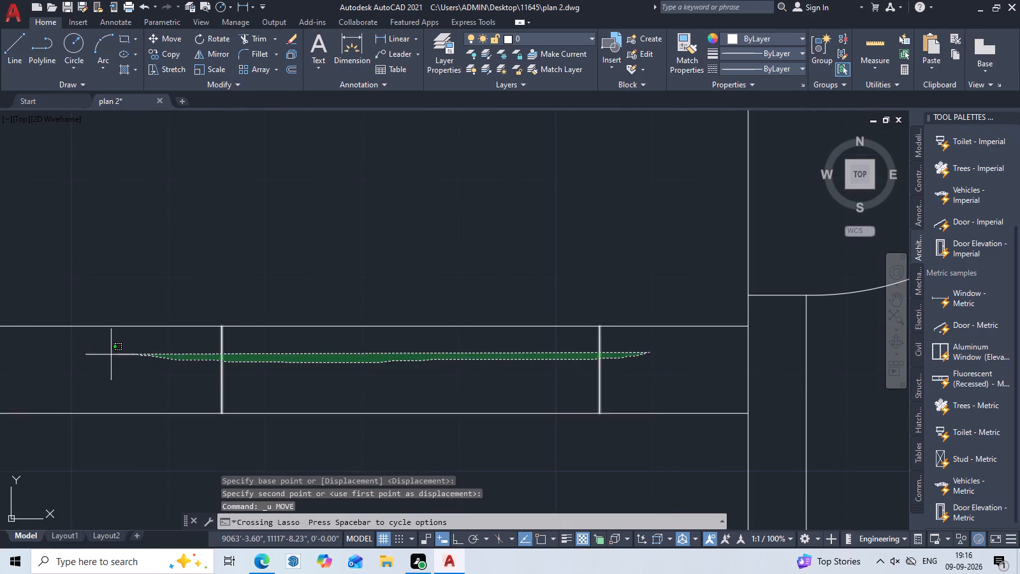
{"action": "left_click_drag", "start_coordinate": [111, 355], "coordinate": [87, 355]}
{"action": "type", "text": "M"}
{"action": "key", "text": "space"}
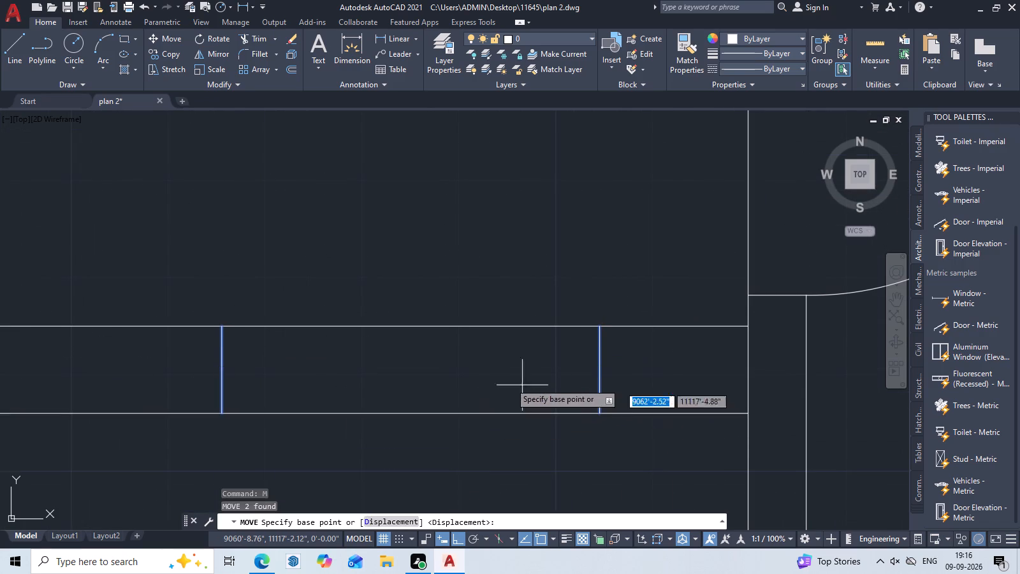
{"action": "left_click", "coordinate": [453, 378]}
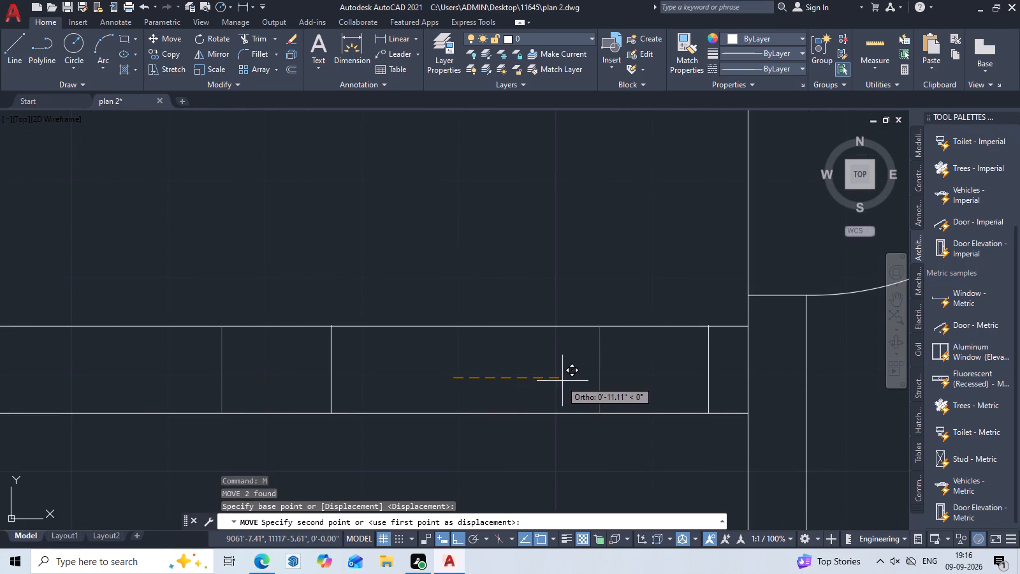
{"action": "left_click", "coordinate": [562, 381]}
{"action": "key", "text": "Escape"}
Compare the second floor layout with the ground floor plan, checking door openings, room arrangement and the staircase area.
{"action": "scroll", "coordinate": [577, 388], "scroll_direction": "down", "scroll_amount": 2}
{"action": "middle_click_drag", "start_coordinate": [584, 414], "coordinate": [544, 483]}
{"action": "scroll", "coordinate": [521, 476], "scroll_direction": "up", "scroll_amount": 1}
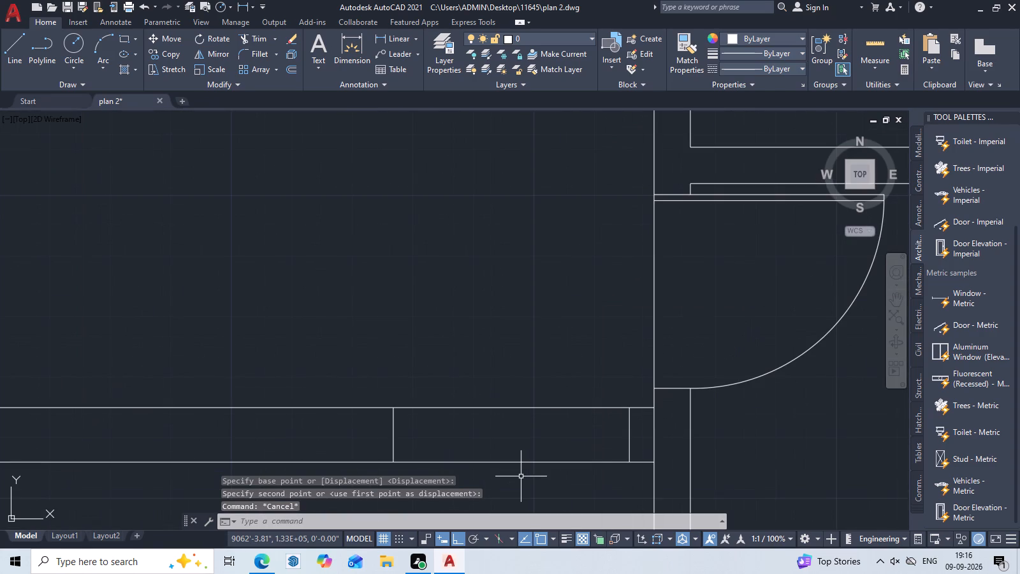
{"action": "middle_click_drag", "start_coordinate": [618, 488], "coordinate": [594, 418]}
{"action": "middle_click_drag", "start_coordinate": [699, 458], "coordinate": [648, 441]}
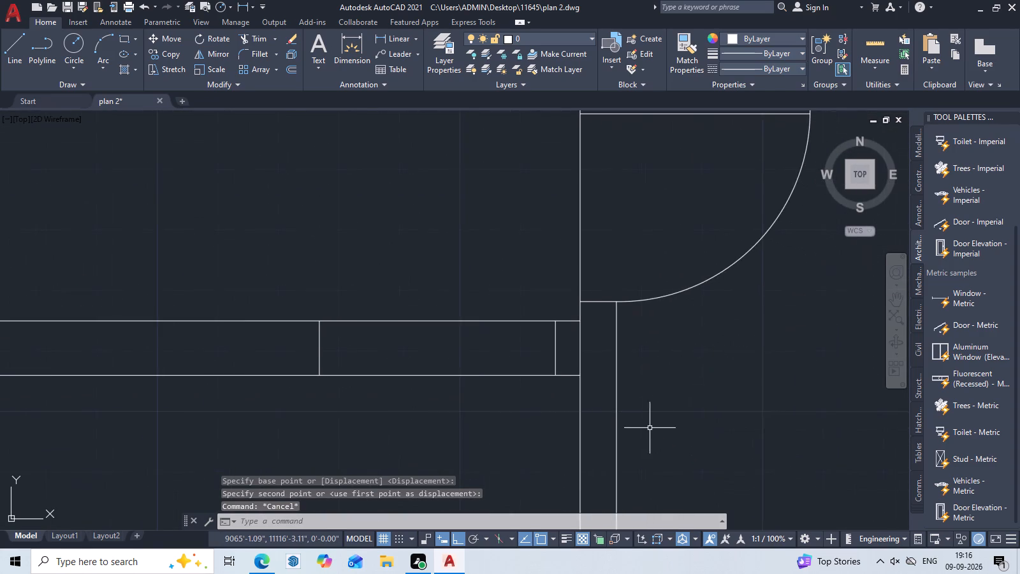
{"action": "scroll", "coordinate": [653, 418], "scroll_direction": "down", "scroll_amount": 1}
{"action": "middle_click_drag", "start_coordinate": [662, 425], "coordinate": [551, 446]}
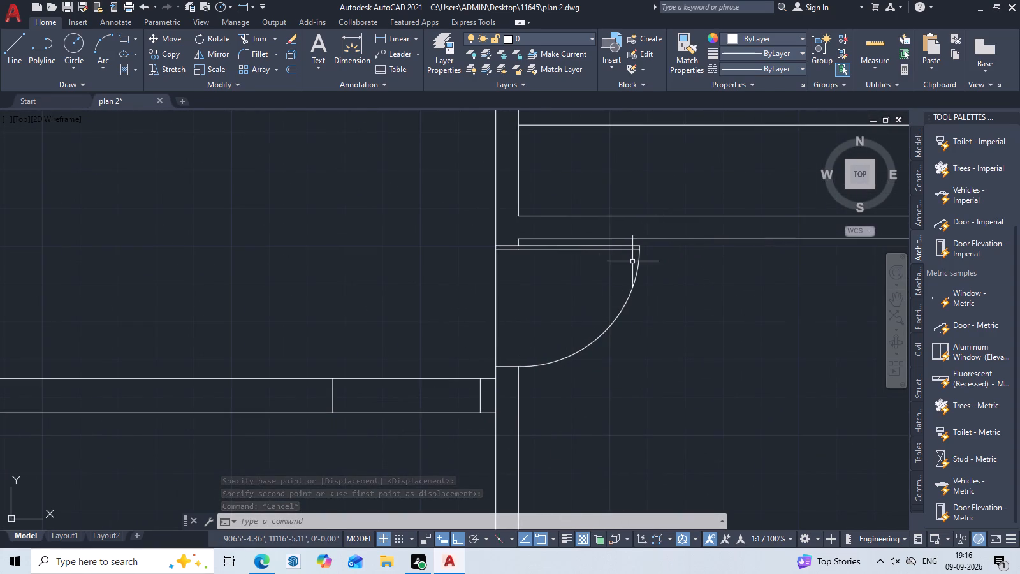
{"action": "scroll", "coordinate": [694, 197], "scroll_direction": "down", "scroll_amount": 3}
{"action": "middle_click_drag", "start_coordinate": [685, 262], "coordinate": [610, 417]}
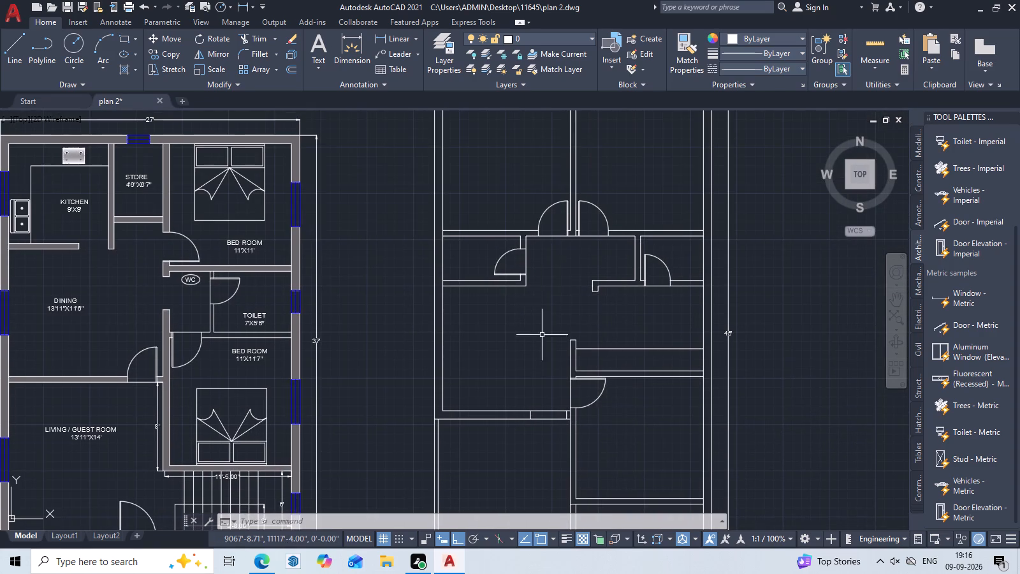
{"action": "middle_click_drag", "start_coordinate": [757, 508], "coordinate": [754, 443]}
{"action": "middle_click_drag", "start_coordinate": [419, 482], "coordinate": [477, 424]}
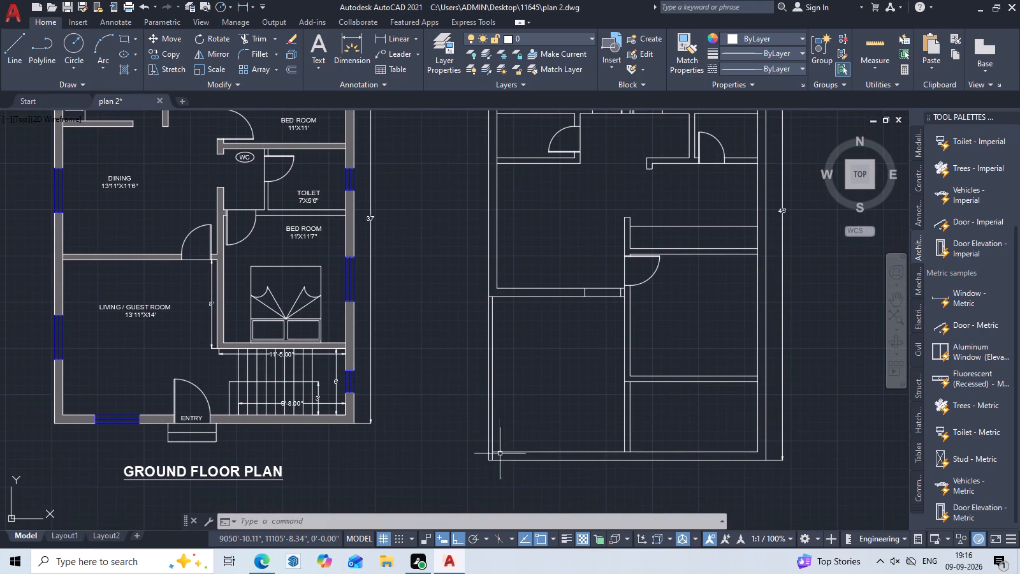
{"action": "middle_click_drag", "start_coordinate": [556, 331], "coordinate": [515, 540]}
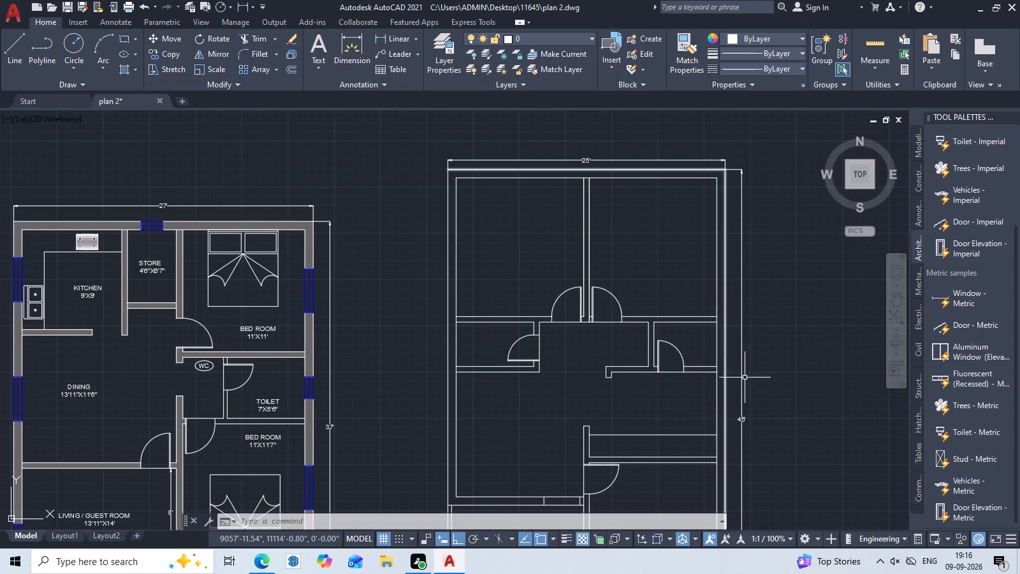
{"action": "middle_click_drag", "start_coordinate": [745, 378], "coordinate": [723, 342]}
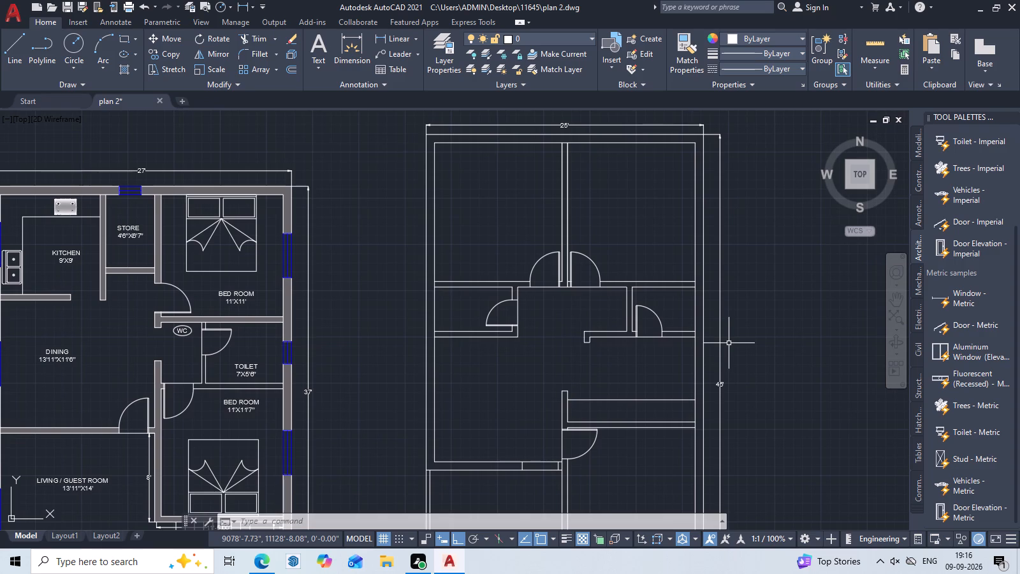
{"action": "middle_click_drag", "start_coordinate": [681, 429], "coordinate": [674, 351]}
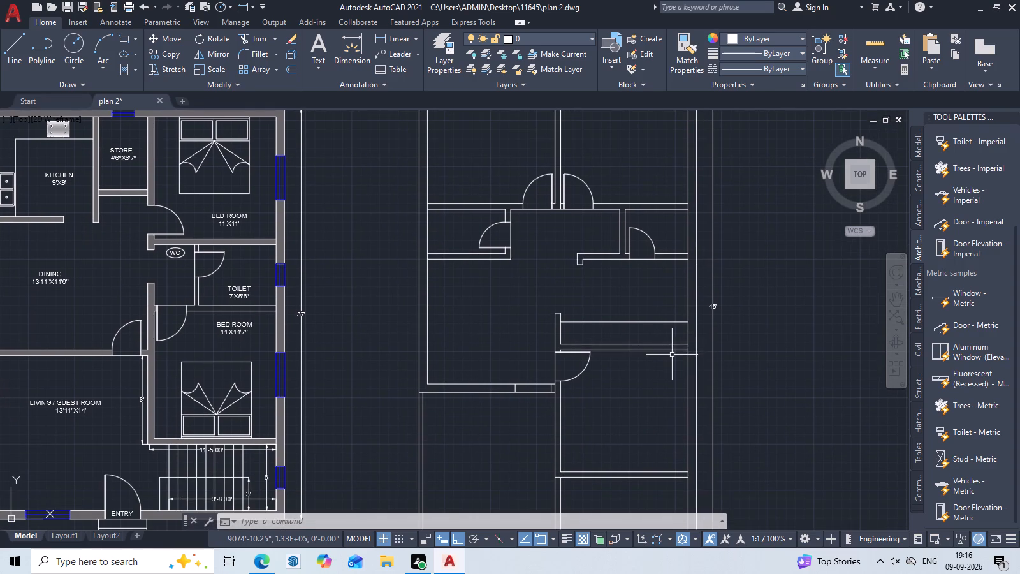
{"action": "scroll", "coordinate": [630, 487], "scroll_direction": "down", "scroll_amount": 1}
{"action": "middle_click_drag", "start_coordinate": [615, 436], "coordinate": [574, 397]}
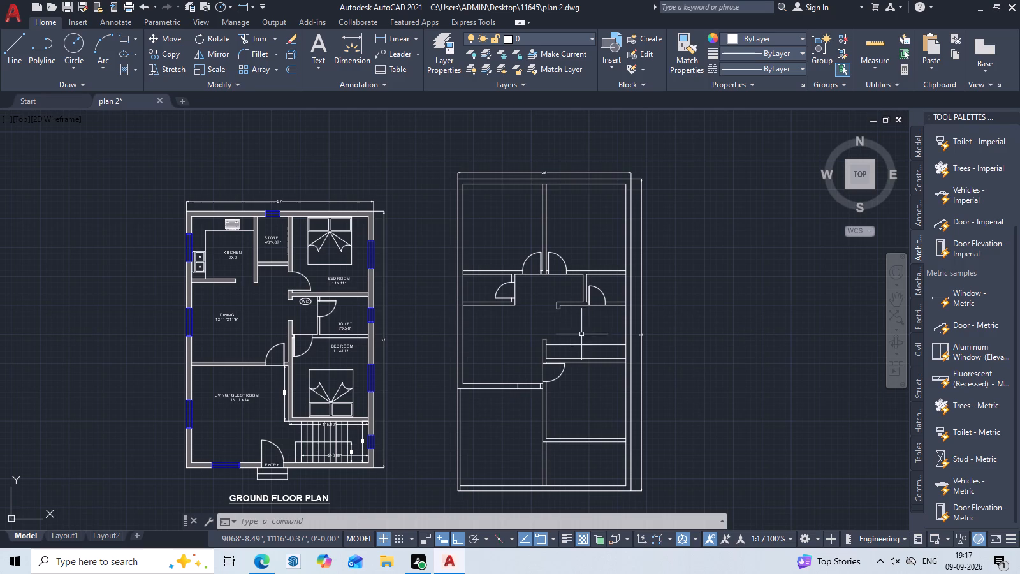
Draw a 3'3" door leaf line upward from the wall's inner face at the jamb farther from the central wall.
{"action": "key", "text": "Escape"}
{"action": "scroll", "coordinate": [515, 399], "scroll_direction": "up", "scroll_amount": 2}
{"action": "middle_click_drag", "start_coordinate": [643, 445], "coordinate": [532, 447]}
{"action": "scroll", "coordinate": [441, 380], "scroll_direction": "up", "scroll_amount": 2}
{"action": "middle_click_drag", "start_coordinate": [475, 401], "coordinate": [598, 439]}
{"action": "scroll", "coordinate": [375, 395], "scroll_direction": "down", "scroll_amount": 2}
{"action": "middle_click_drag", "start_coordinate": [368, 400], "coordinate": [484, 436]}
{"action": "scroll", "coordinate": [476, 428], "scroll_direction": "up", "scroll_amount": 1}
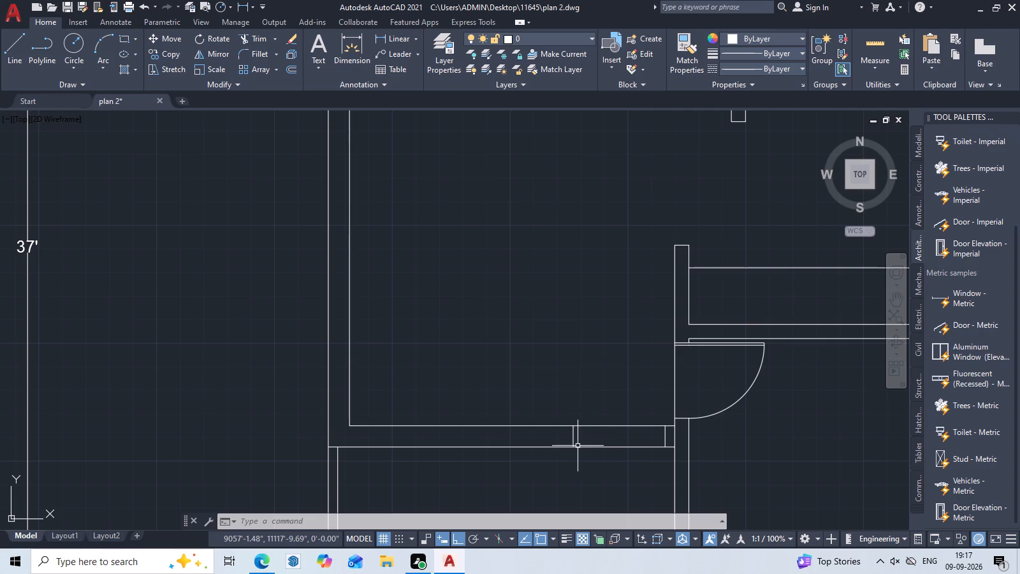
{"action": "key", "text": "Escape"}
{"action": "type", "text": "L"}
{"action": "key", "text": "space"}
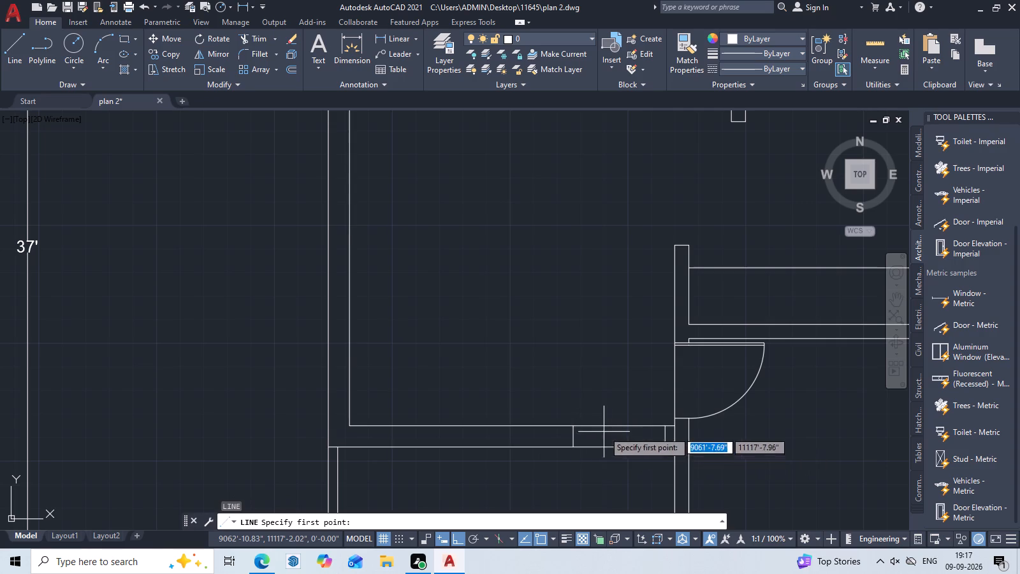
{"action": "middle_click_drag", "start_coordinate": [604, 431], "coordinate": [599, 475]}
{"action": "scroll", "coordinate": [576, 469], "scroll_direction": "up", "scroll_amount": 3}
{"action": "left_click", "coordinate": [545, 474]}
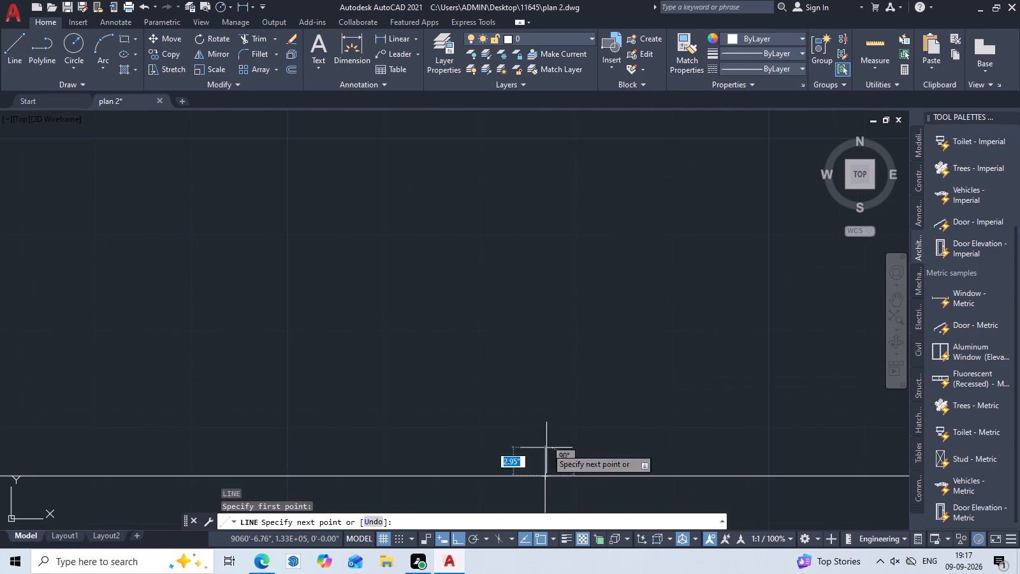
{"action": "type", "text": "3'3\""}
{"action": "key", "text": "space"}
{"action": "scroll", "coordinate": [555, 293], "scroll_direction": "down", "scroll_amount": 2}
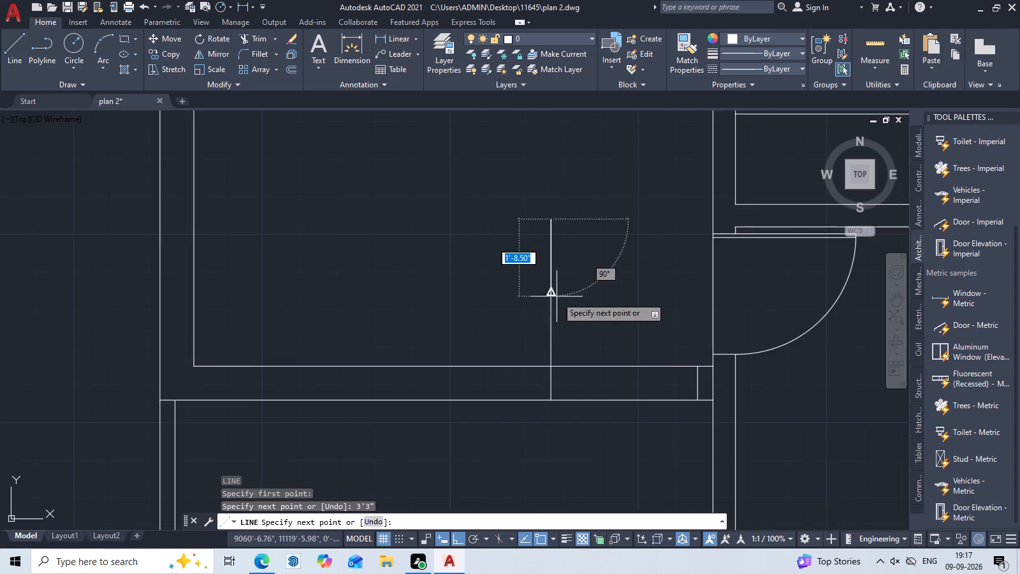
{"action": "middle_click_drag", "start_coordinate": [572, 311], "coordinate": [557, 368]}
{"action": "key", "text": "Escape"}
Offset the door leaf line and the jamb line below it by 1" toward the opening.
{"action": "type", "text": "O 1"}
{"action": "key", "text": "space"}
{"action": "left_click", "coordinate": [535, 351]}
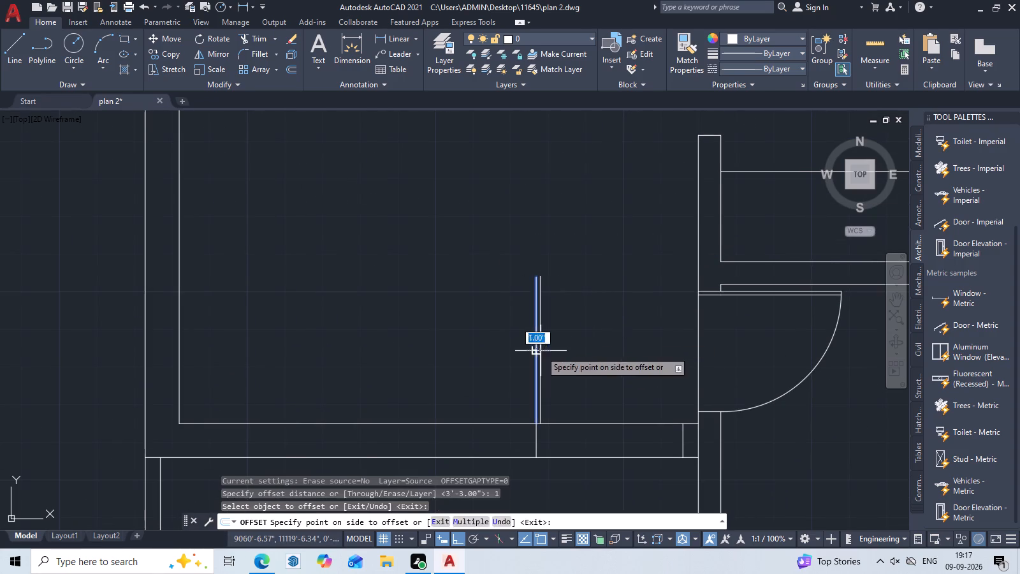
{"action": "double_click", "coordinate": [587, 350]}
{"action": "left_click", "coordinate": [536, 446]}
{"action": "double_click", "coordinate": [576, 440]}
{"action": "key", "text": "Escape"}
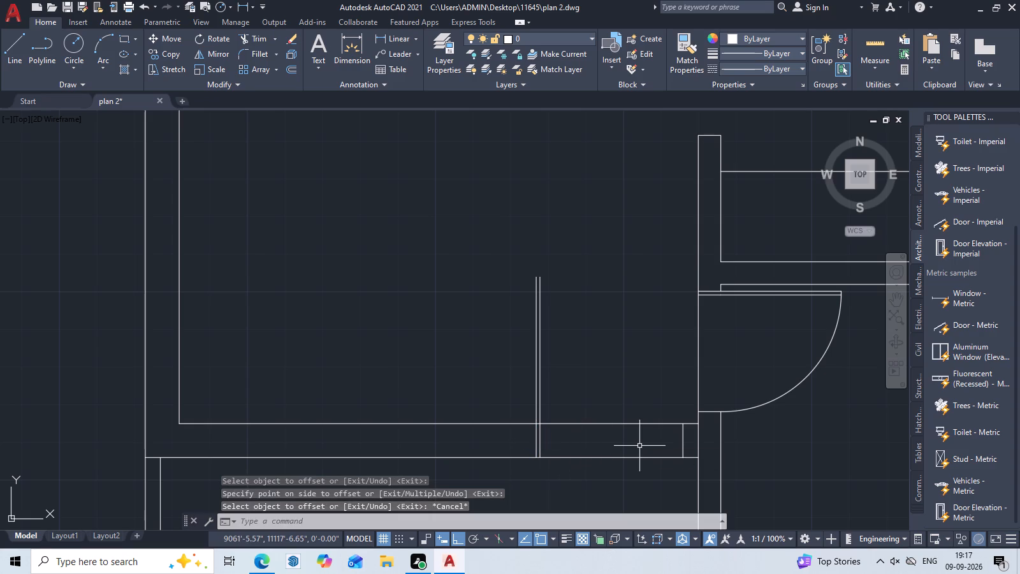
Draw the door swing arc from the top of the leaf to the opposite jamb at the wall's inner face.
{"action": "type", "text": "A"}
{"action": "key", "text": "space"}
{"action": "scroll", "coordinate": [558, 292], "scroll_direction": "up", "scroll_amount": 2}
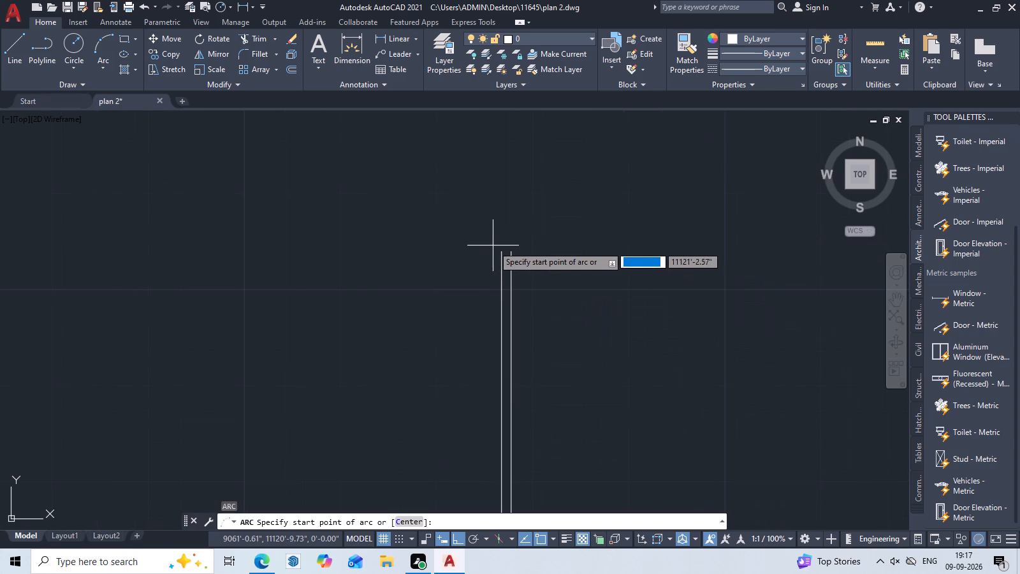
{"action": "left_click", "coordinate": [500, 251]}
{"action": "double_click", "coordinate": [516, 251]}
{"action": "scroll", "coordinate": [567, 291], "scroll_direction": "down", "scroll_amount": 3}
{"action": "middle_click_drag", "start_coordinate": [652, 348], "coordinate": [627, 326]}
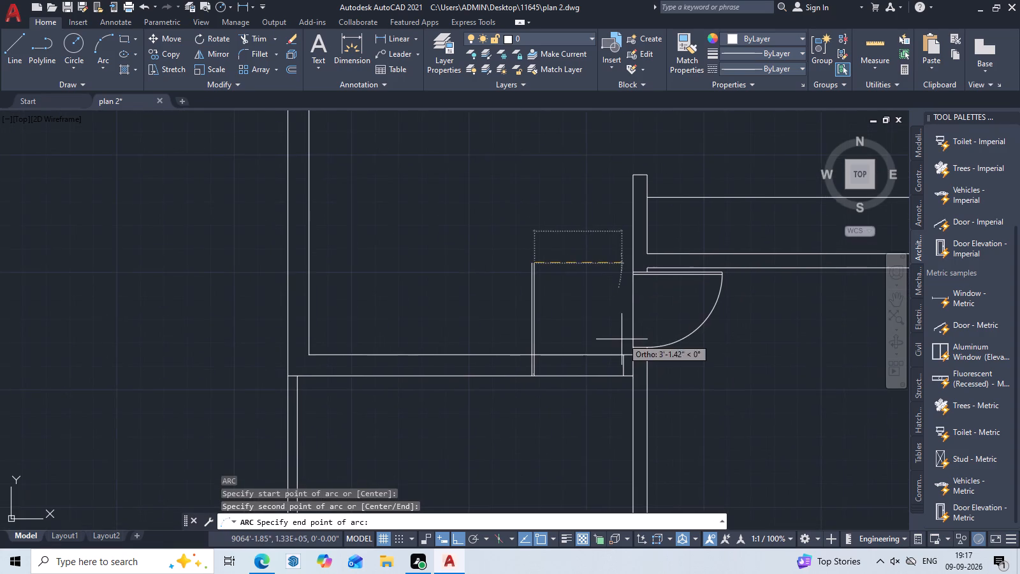
{"action": "scroll", "coordinate": [620, 344], "scroll_direction": "up", "scroll_amount": 2}
{"action": "double_click", "coordinate": [632, 375]}
{"action": "key", "text": "Escape"}
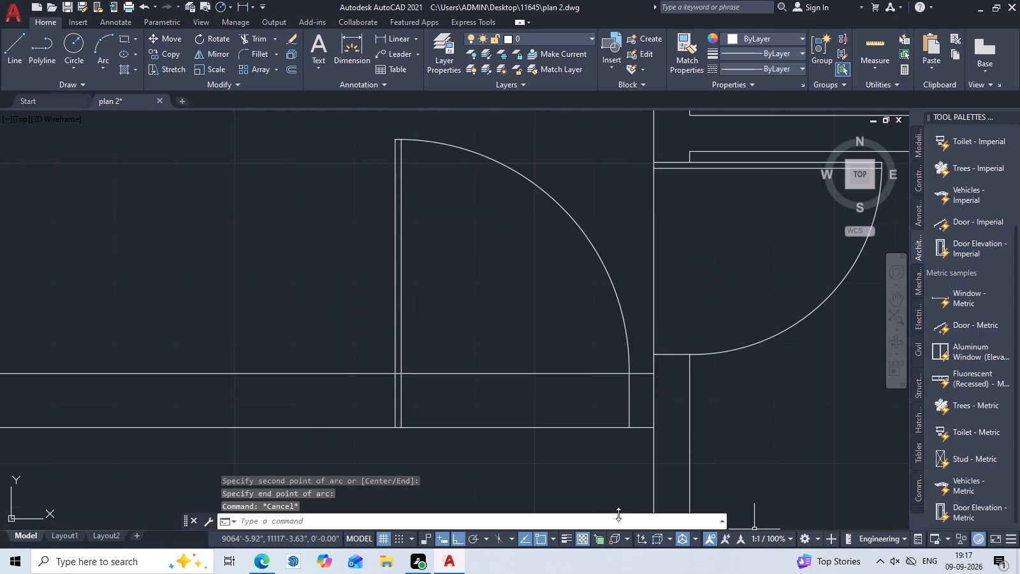
Trim the wall's inner face line across the new door opening, including the short piece between the two leaf lines.
{"action": "type", "text": "TR"}
{"action": "key", "text": "space"}
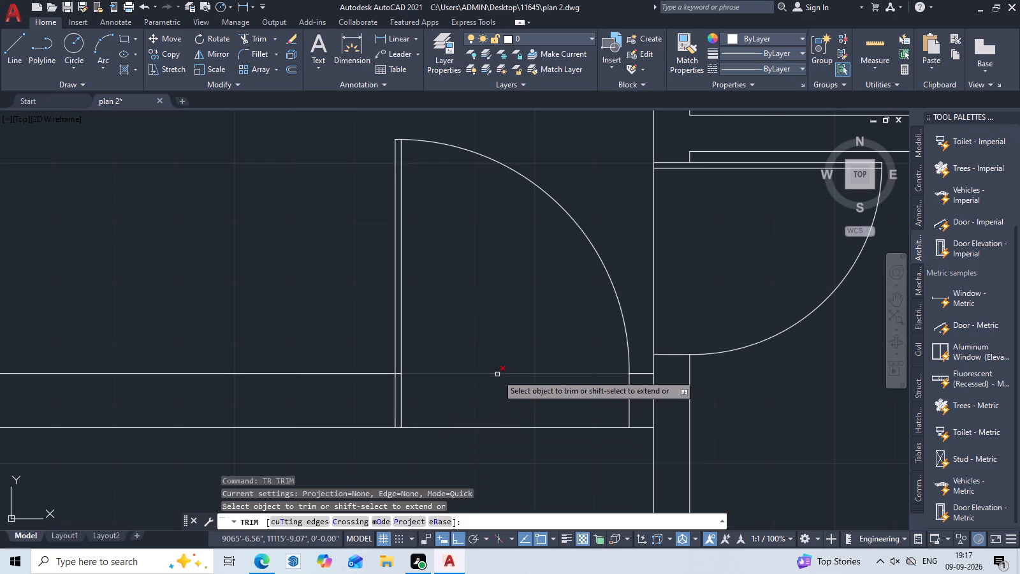
{"action": "left_click", "coordinate": [497, 374]}
{"action": "scroll", "coordinate": [411, 371], "scroll_direction": "up", "scroll_amount": 2}
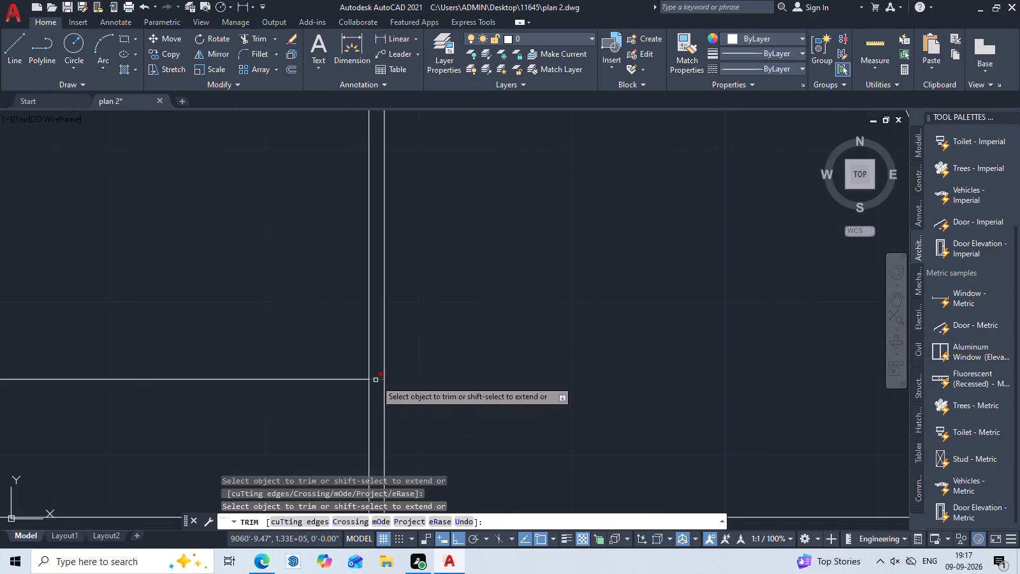
{"action": "left_click", "coordinate": [378, 381]}
{"action": "scroll", "coordinate": [378, 381], "scroll_direction": "down", "scroll_amount": 2}
{"action": "scroll", "coordinate": [607, 403], "scroll_direction": "down", "scroll_amount": 2}
{"action": "middle_click_drag", "start_coordinate": [691, 446], "coordinate": [717, 491]}
{"action": "key", "text": "Escape"}
Measure the inside dimensions of the small room in the second floor plan's lower right corner.
{"action": "scroll", "coordinate": [485, 443], "scroll_direction": "down", "scroll_amount": 2}
{"action": "middle_click_drag", "start_coordinate": [497, 517], "coordinate": [634, 424]}
{"action": "middle_click_drag", "start_coordinate": [595, 398], "coordinate": [632, 284]}
{"action": "scroll", "coordinate": [622, 390], "scroll_direction": "down", "scroll_amount": 1}
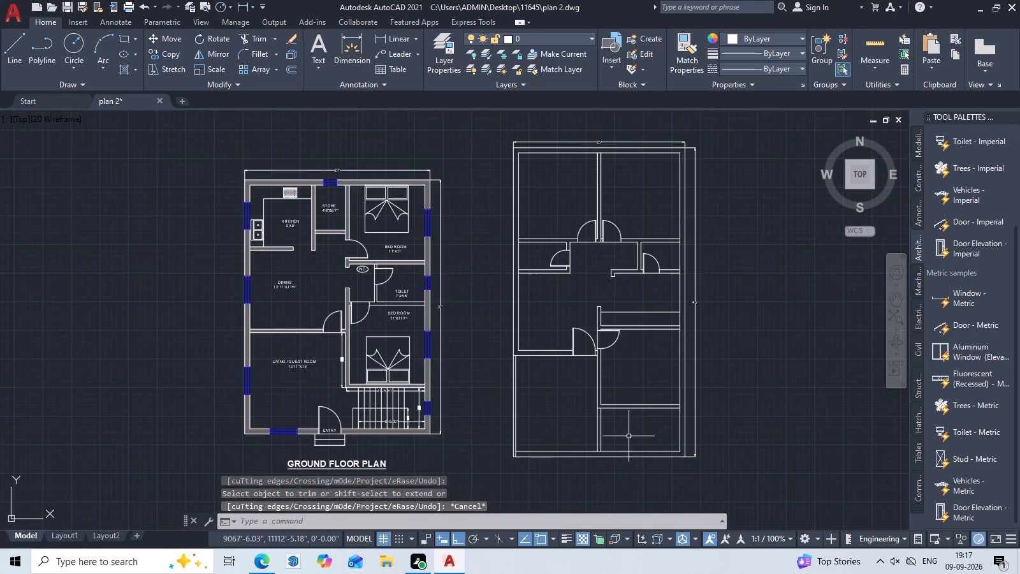
{"action": "middle_click_drag", "start_coordinate": [633, 448], "coordinate": [613, 417]}
{"action": "middle_click_drag", "start_coordinate": [613, 417], "coordinate": [606, 394]}
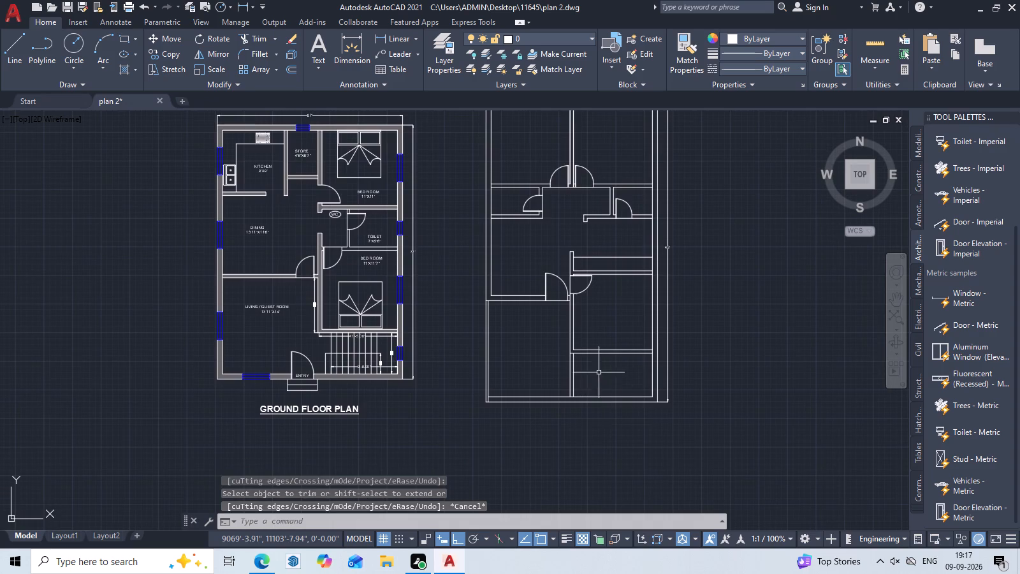
{"action": "scroll", "coordinate": [596, 365], "scroll_direction": "up", "scroll_amount": 2}
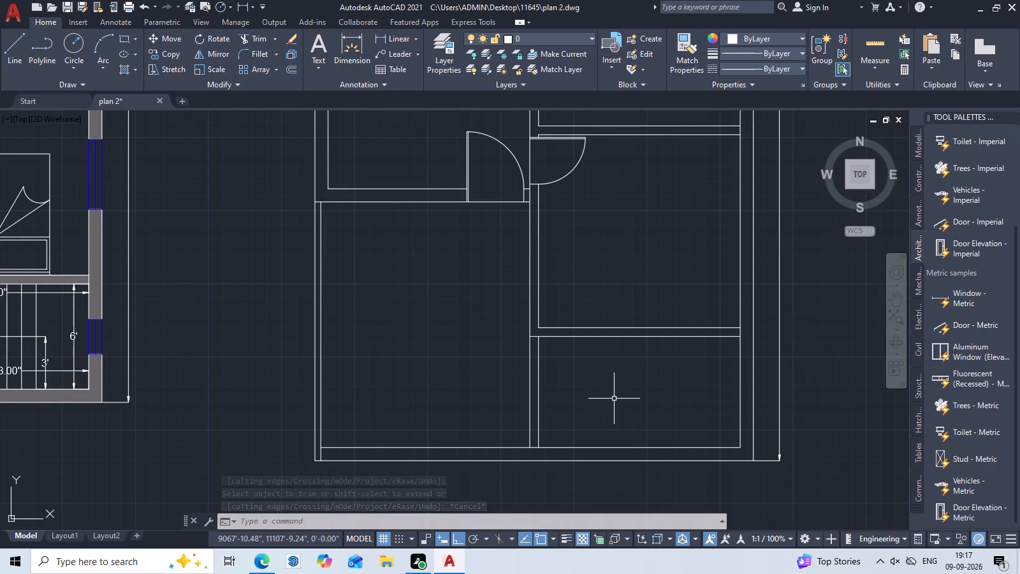
{"action": "middle_click_drag", "start_coordinate": [607, 399], "coordinate": [557, 387]}
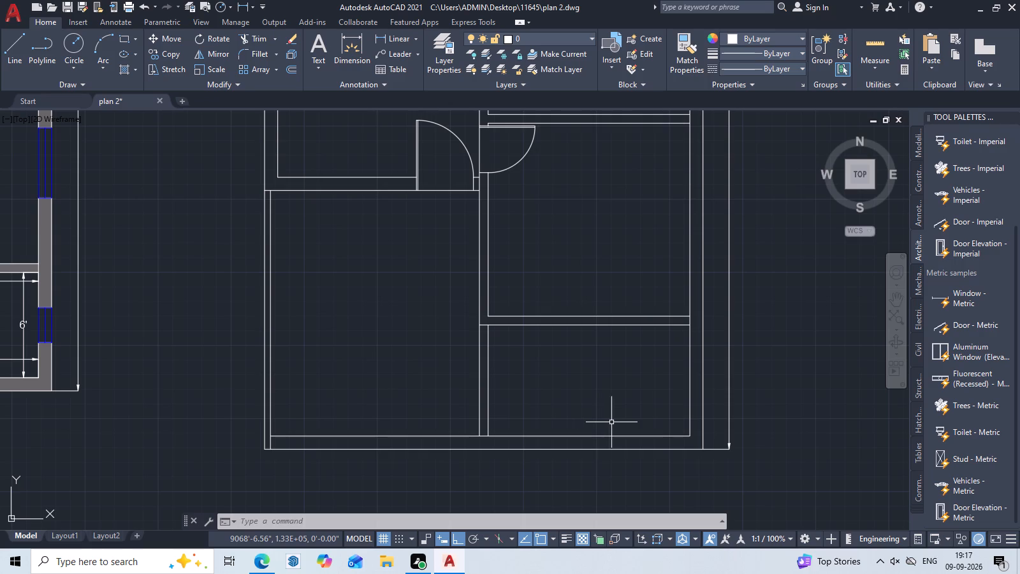
{"action": "left_click", "coordinate": [876, 37]}
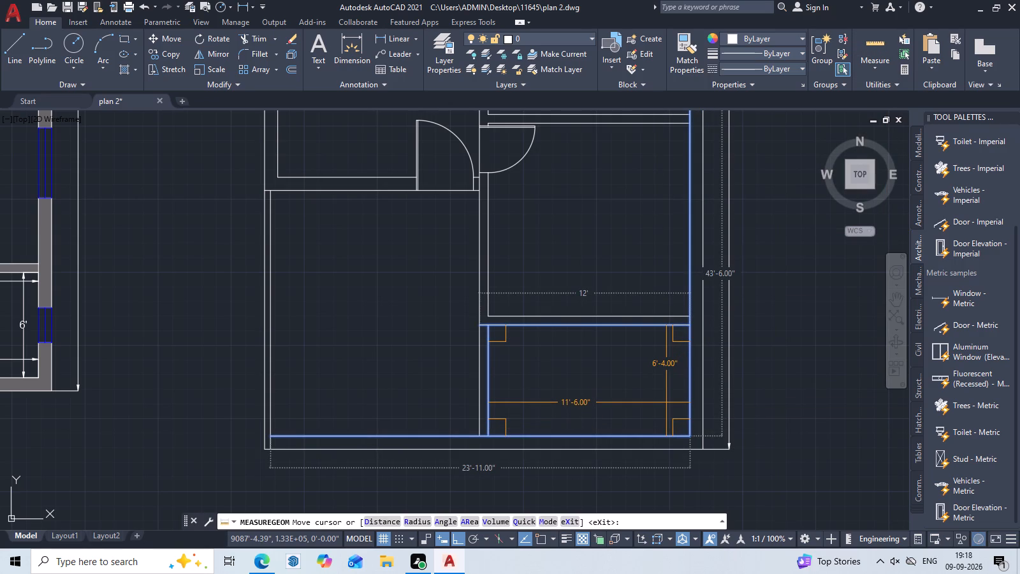
{"action": "key", "text": "Escape"}
Delete the lower face line of the horizontal wall above the small lower right room.
{"action": "scroll", "coordinate": [618, 338], "scroll_direction": "up", "scroll_amount": 2}
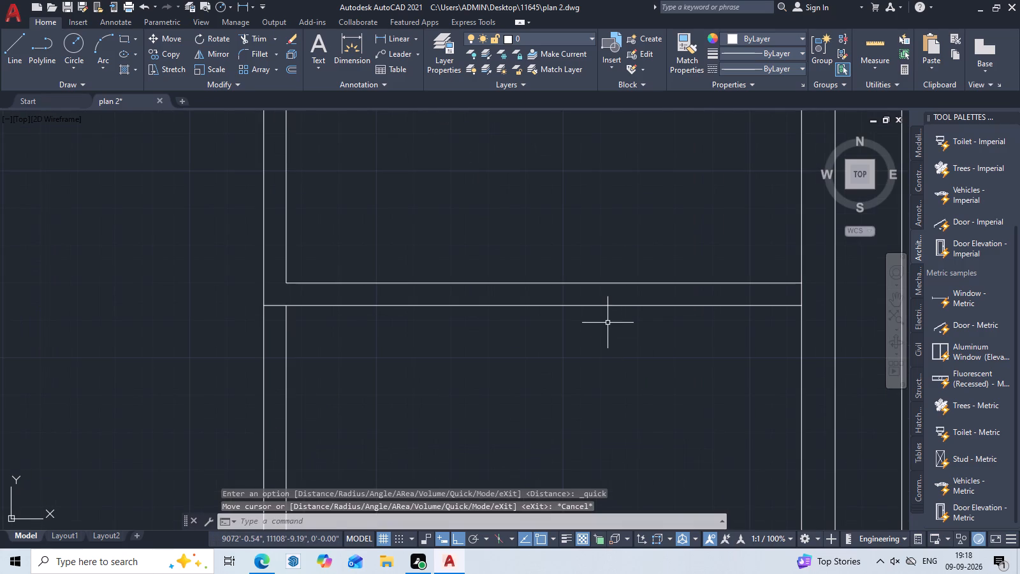
{"action": "left_click", "coordinate": [608, 310]}
{"action": "left_click", "coordinate": [609, 305]}
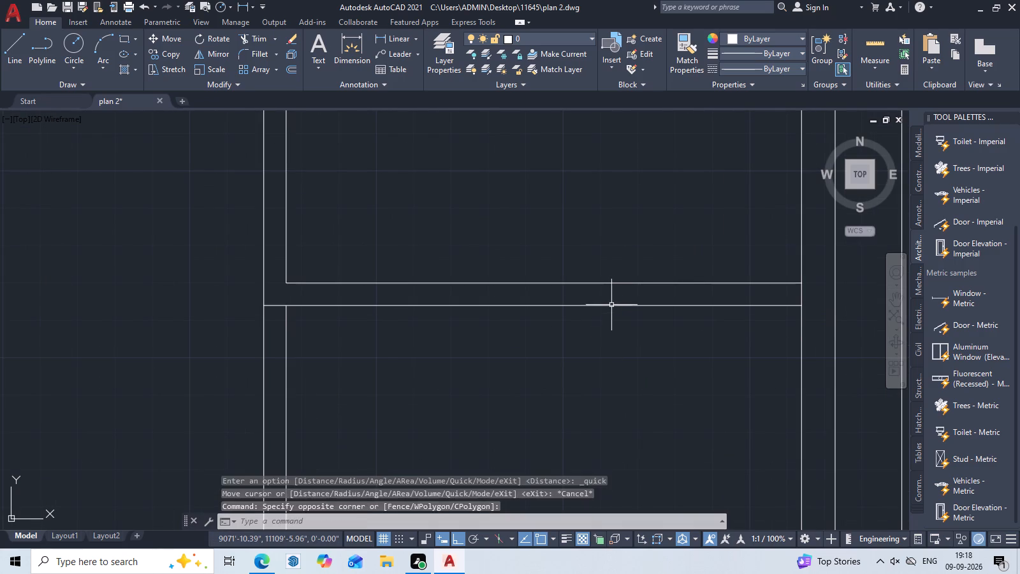
{"action": "left_click", "coordinate": [612, 304]}
{"action": "key", "text": "Escape"}
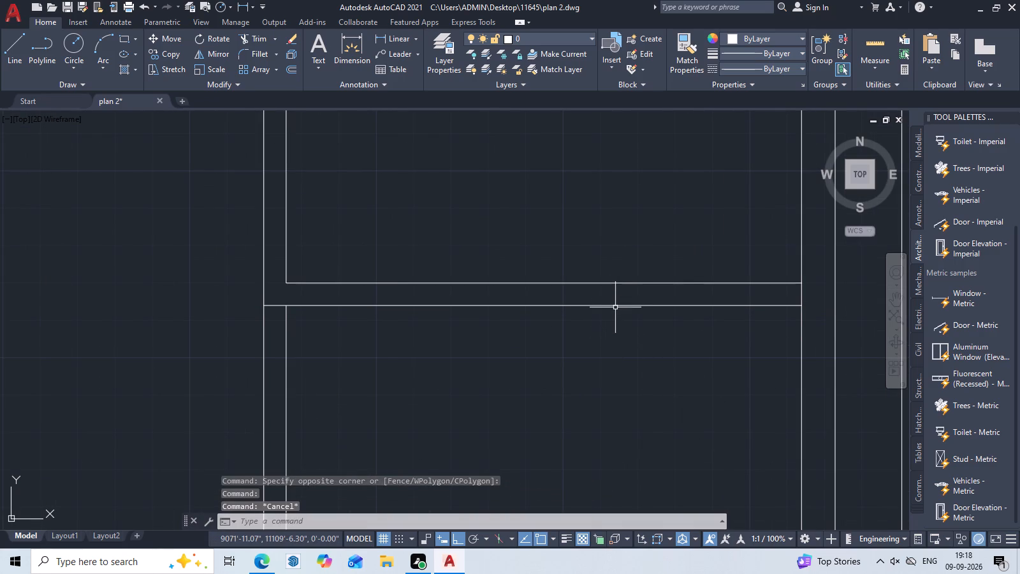
{"action": "left_click", "coordinate": [616, 304]}
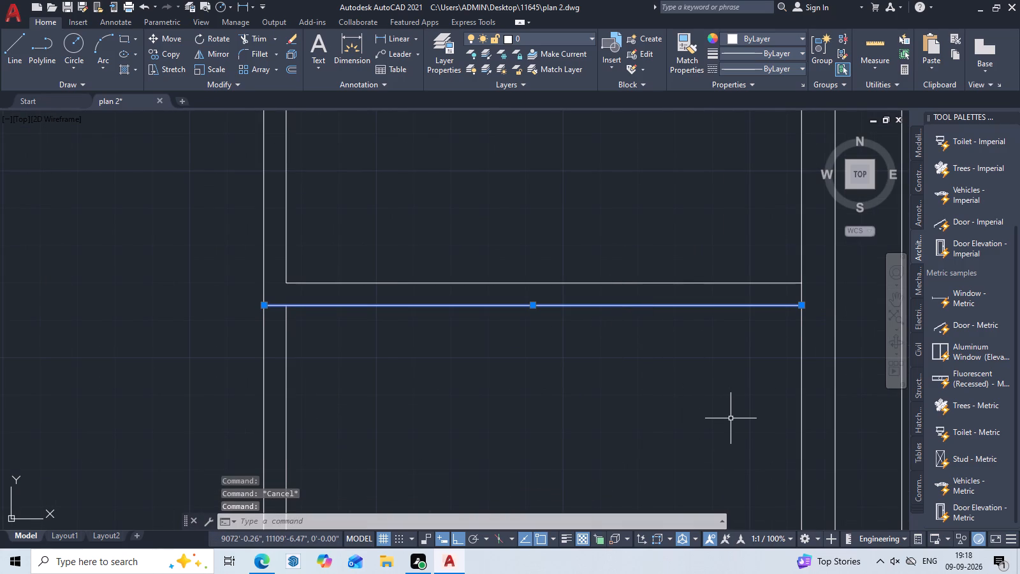
{"action": "key", "text": "Delete"}
{"action": "key", "text": "Escape"}
Offset that wall's remaining upper face line 4" downward to form a new lower face.
{"action": "type", "text": "O"}
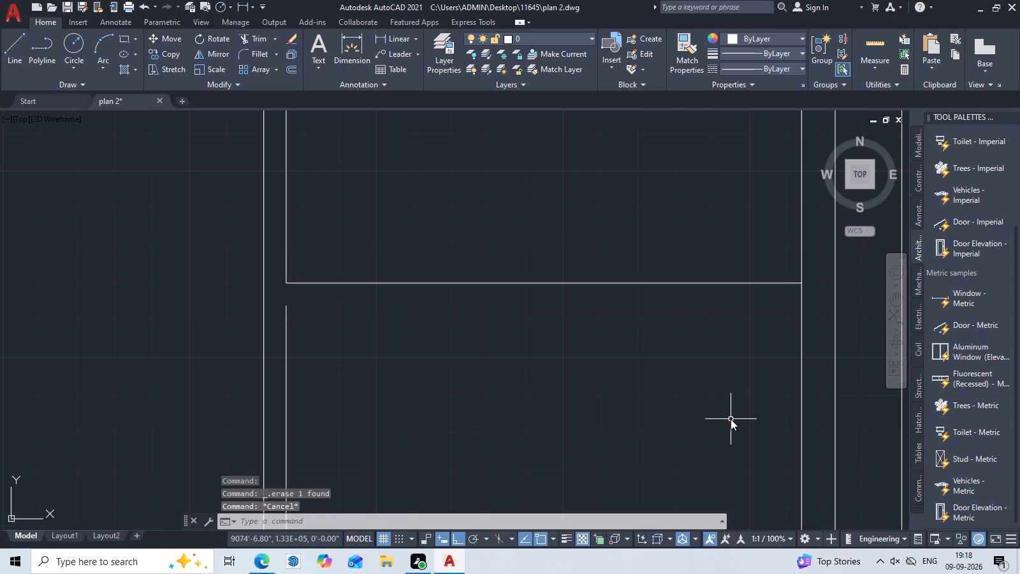
{"action": "key", "text": "space"}
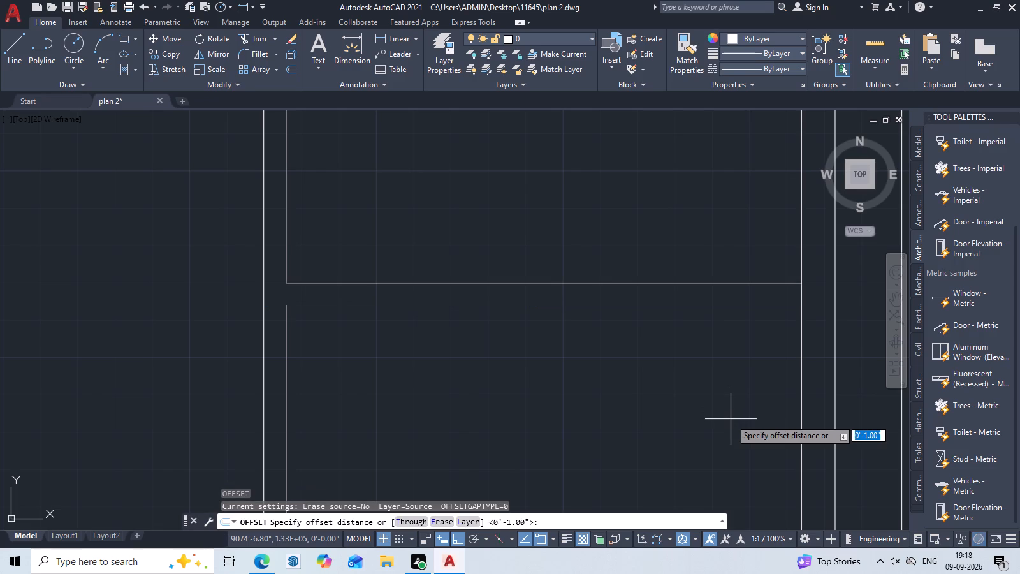
{"action": "key", "text": "4"}
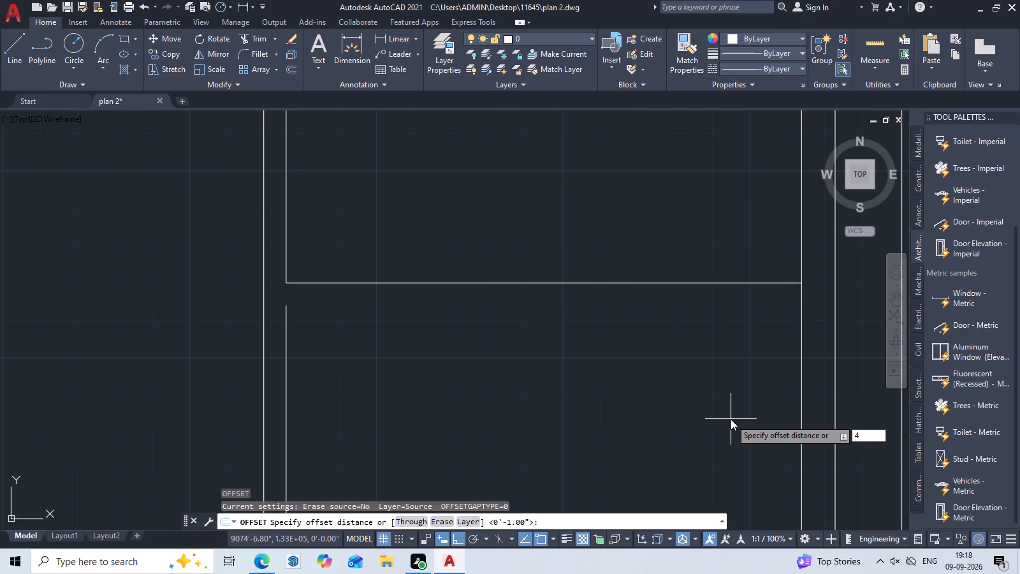
{"action": "key", "text": "space"}
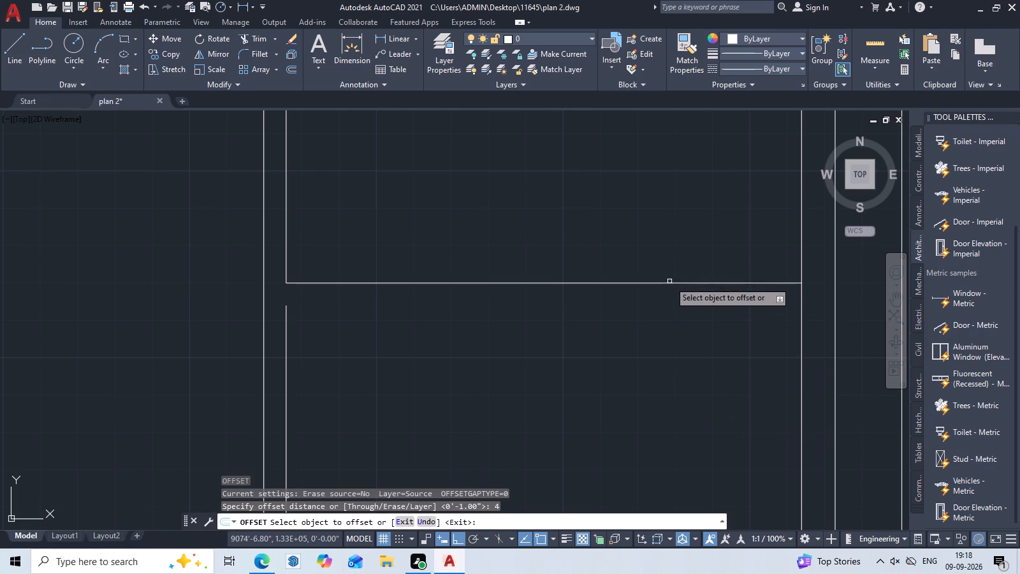
{"action": "left_click", "coordinate": [669, 281]}
{"action": "left_click", "coordinate": [671, 345]}
{"action": "key", "text": "Escape"}
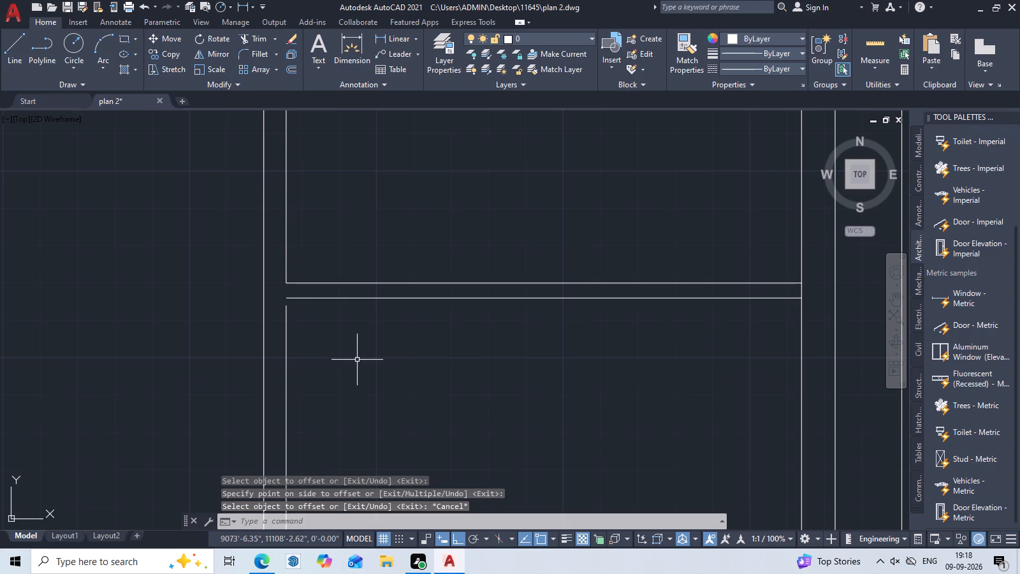
Measure the small lower right room's inside dimensions again with the 4" wall in place.
{"action": "scroll", "coordinate": [404, 334], "scroll_direction": "down", "scroll_amount": 2}
{"action": "middle_click_drag", "start_coordinate": [469, 381], "coordinate": [471, 327]}
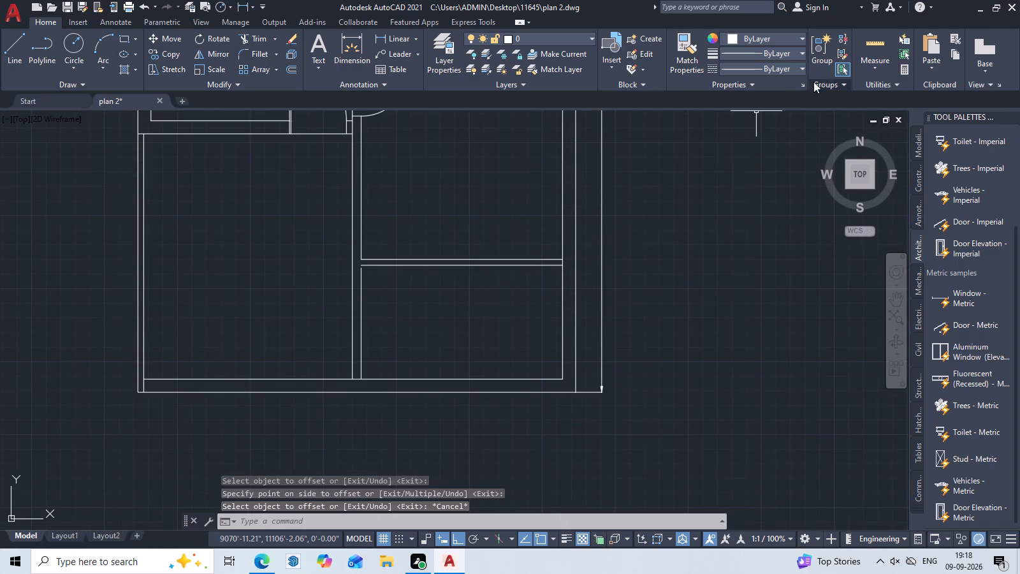
{"action": "left_click", "coordinate": [870, 38]}
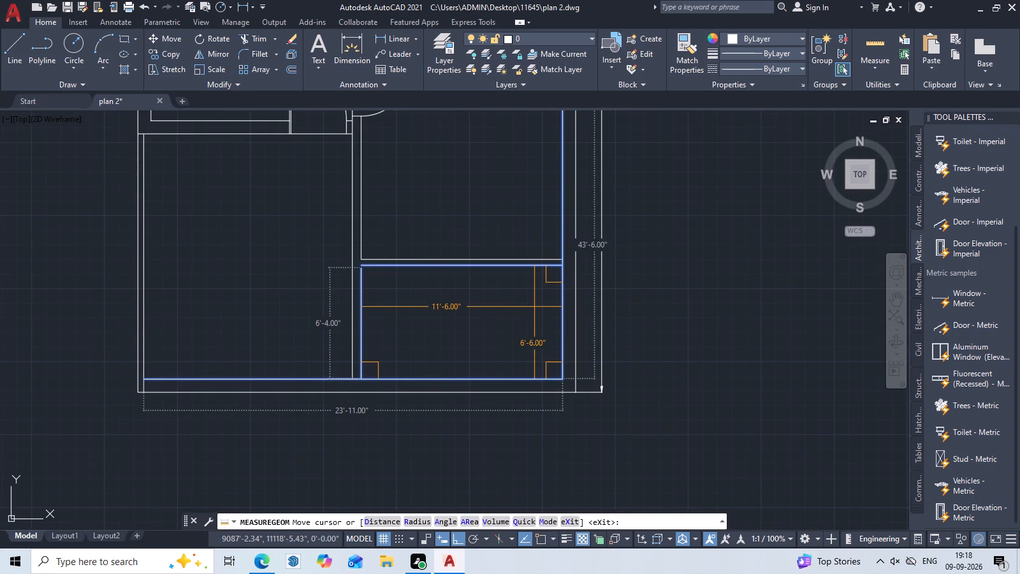
{"action": "key", "text": "Escape"}
Extend the small room's left inner wall line up to the 4" wall's lower face line.
{"action": "scroll", "coordinate": [356, 266], "scroll_direction": "up", "scroll_amount": 2}
{"action": "middle_click_drag", "start_coordinate": [412, 333], "coordinate": [412, 359]}
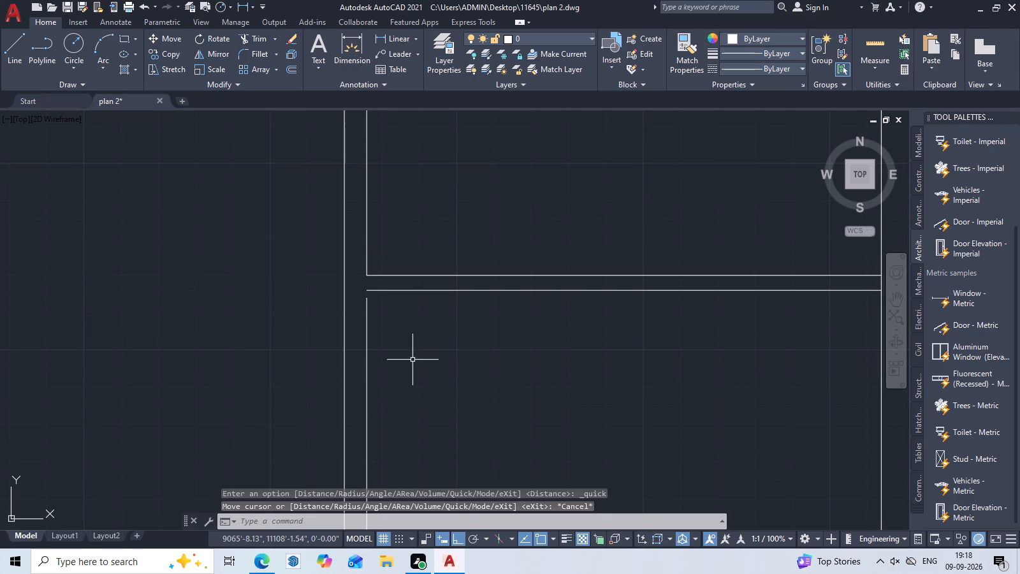
{"action": "type", "text": "EX"}
{"action": "key", "text": "space"}
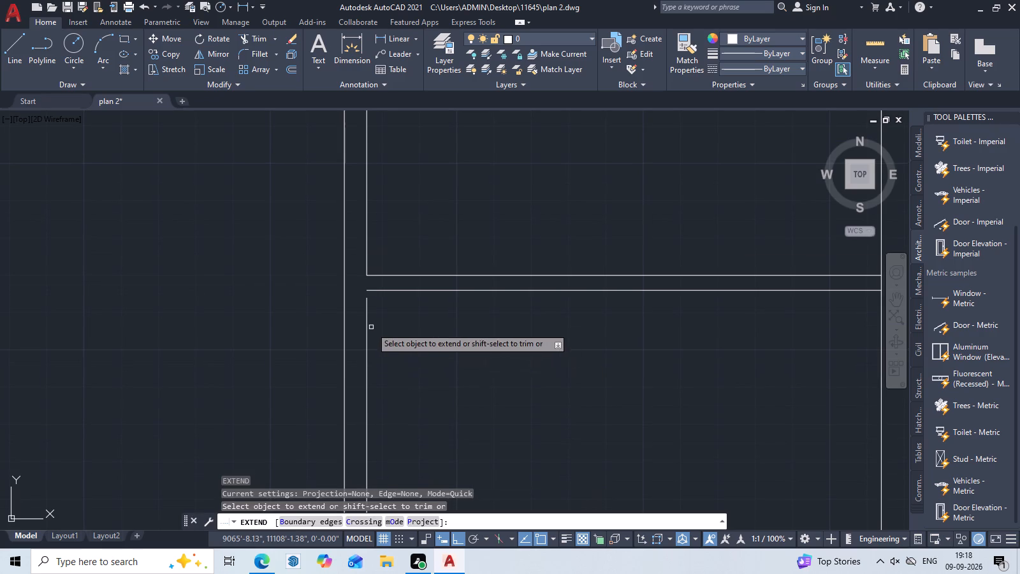
{"action": "left_click", "coordinate": [368, 312]}
{"action": "scroll", "coordinate": [481, 349], "scroll_direction": "down", "scroll_amount": 2}
{"action": "middle_click_drag", "start_coordinate": [567, 391], "coordinate": [524, 394]}
{"action": "key", "text": "Escape"}
{"action": "middle_click_drag", "start_coordinate": [471, 395], "coordinate": [505, 394]}
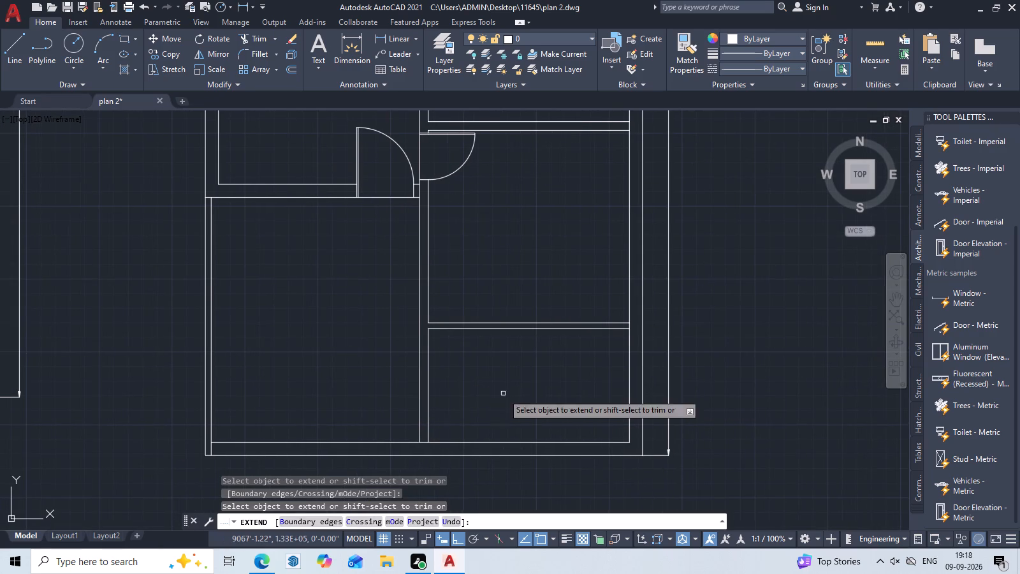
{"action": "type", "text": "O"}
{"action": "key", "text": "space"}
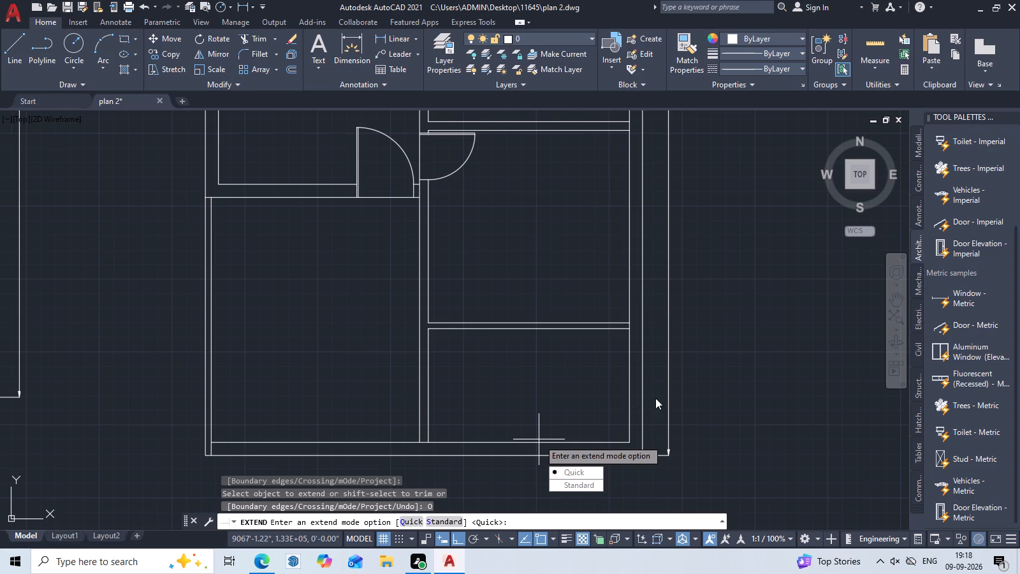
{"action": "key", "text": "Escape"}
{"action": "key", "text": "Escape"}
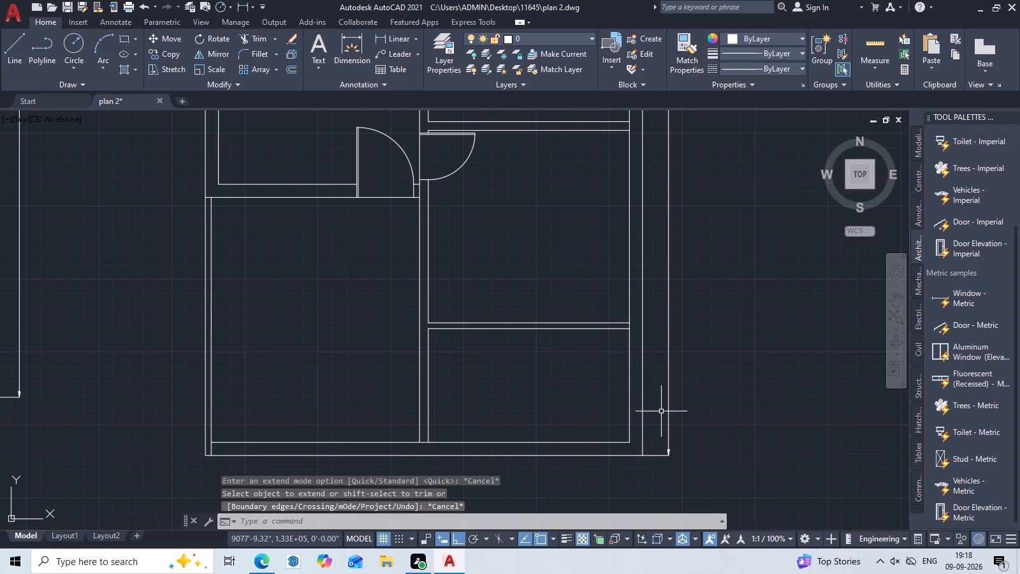
Break the right exterior wall's inner face line at its junction with the 4" wall's lower face.
{"action": "type", "text": "BR"}
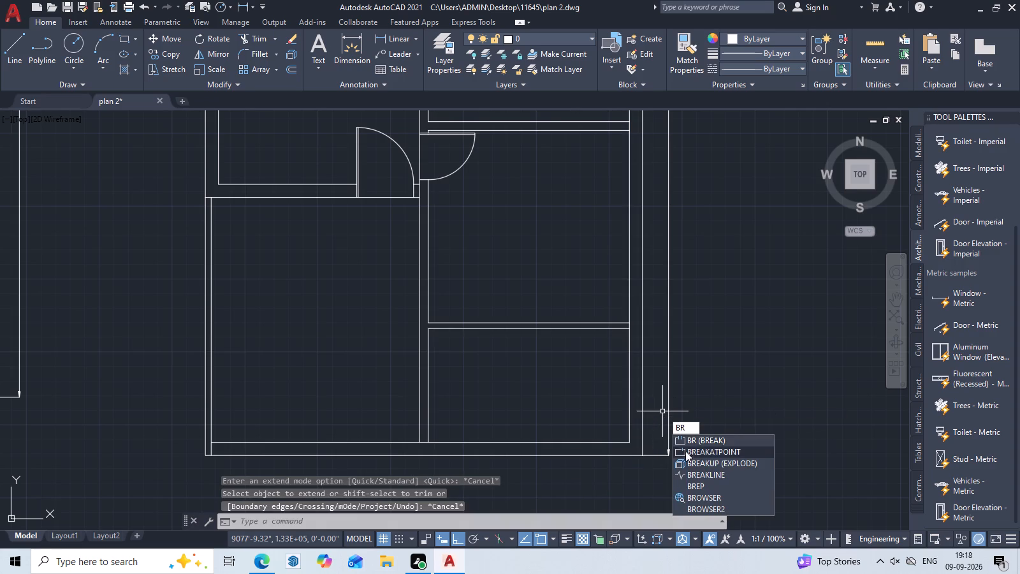
{"action": "left_click", "coordinate": [686, 452]}
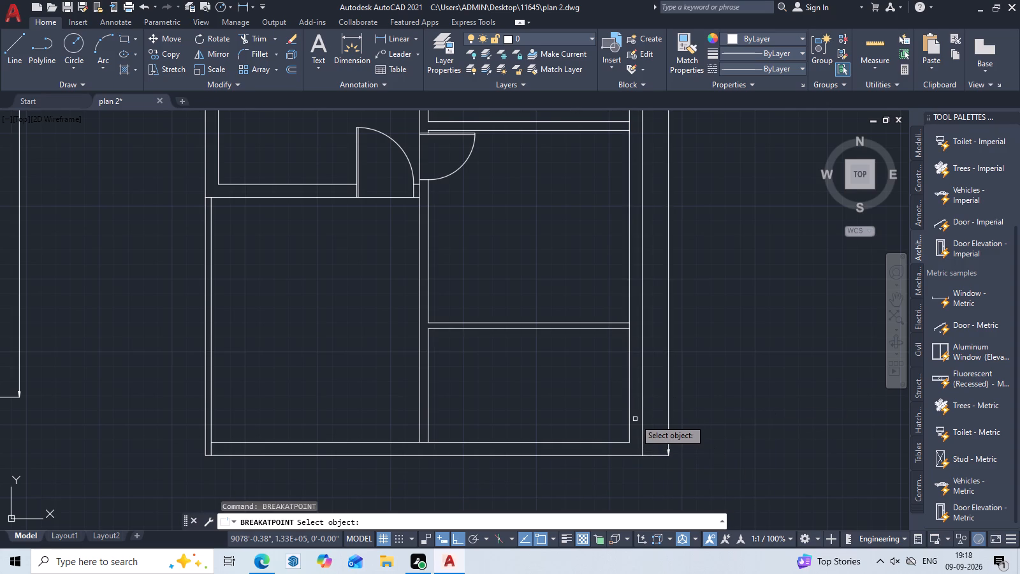
{"action": "left_click", "coordinate": [627, 397]}
{"action": "double_click", "coordinate": [630, 395]}
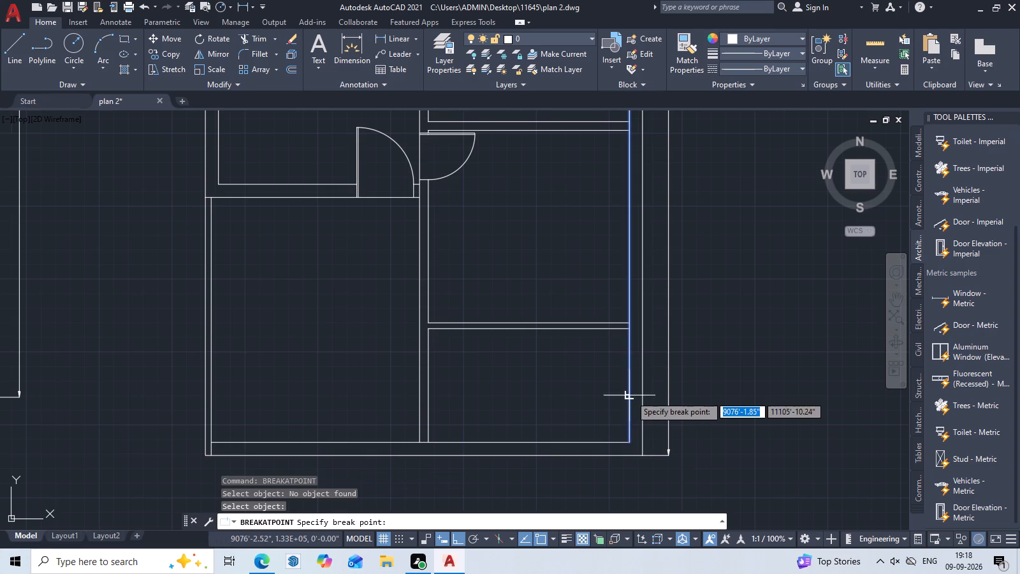
{"action": "scroll", "coordinate": [638, 339], "scroll_direction": "up", "scroll_amount": 2}
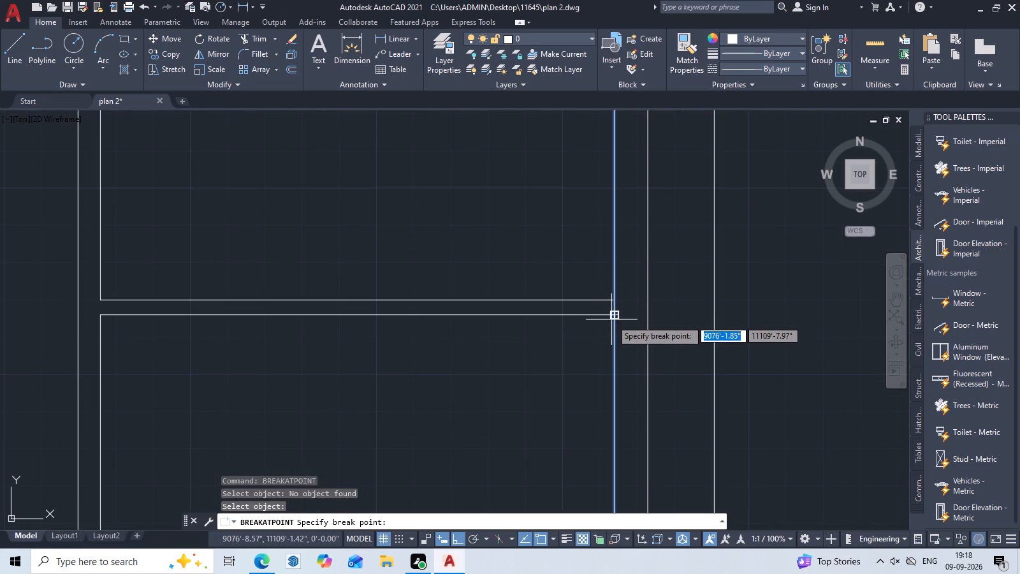
{"action": "left_click", "coordinate": [611, 314]}
{"action": "key", "text": "Escape"}
{"action": "key", "text": "p"}
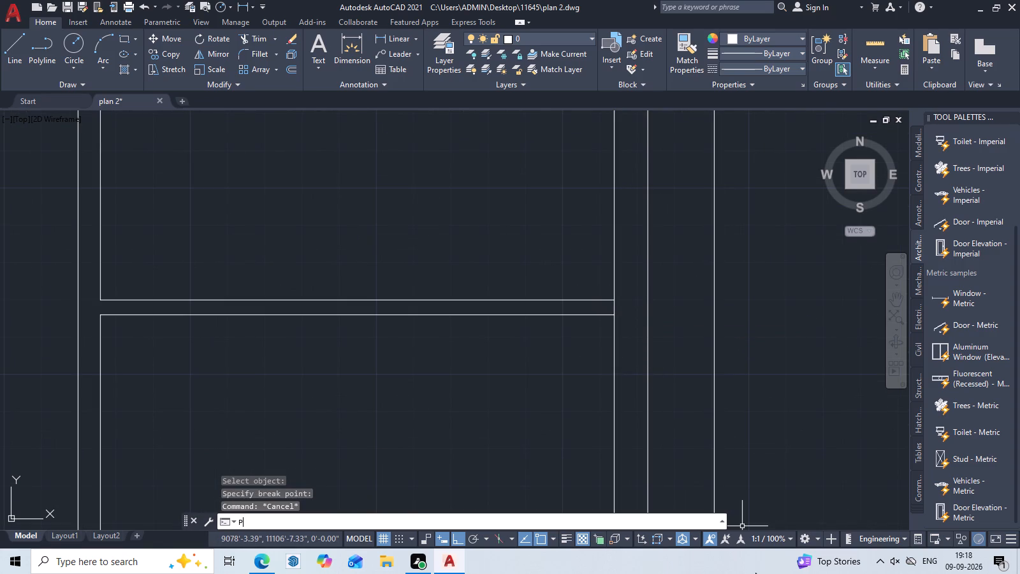
{"action": "key", "text": "BackSpace"}
{"action": "key", "text": "Escape"}
Offset the small room's right inner wall line 9'8" into the room, toward the central wall.
{"action": "type", "text": "O"}
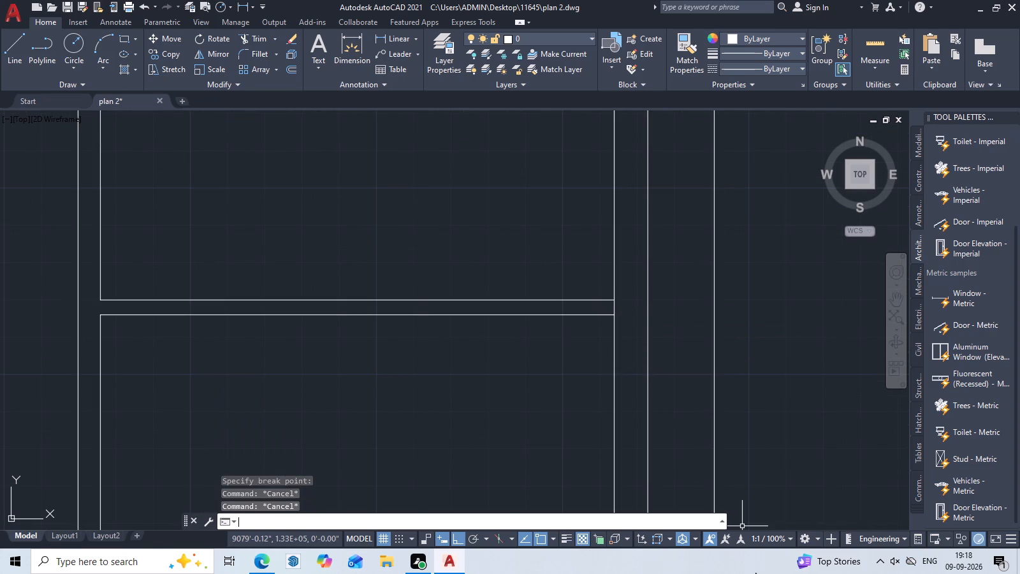
{"action": "key", "text": "space"}
{"action": "key", "text": "9"}
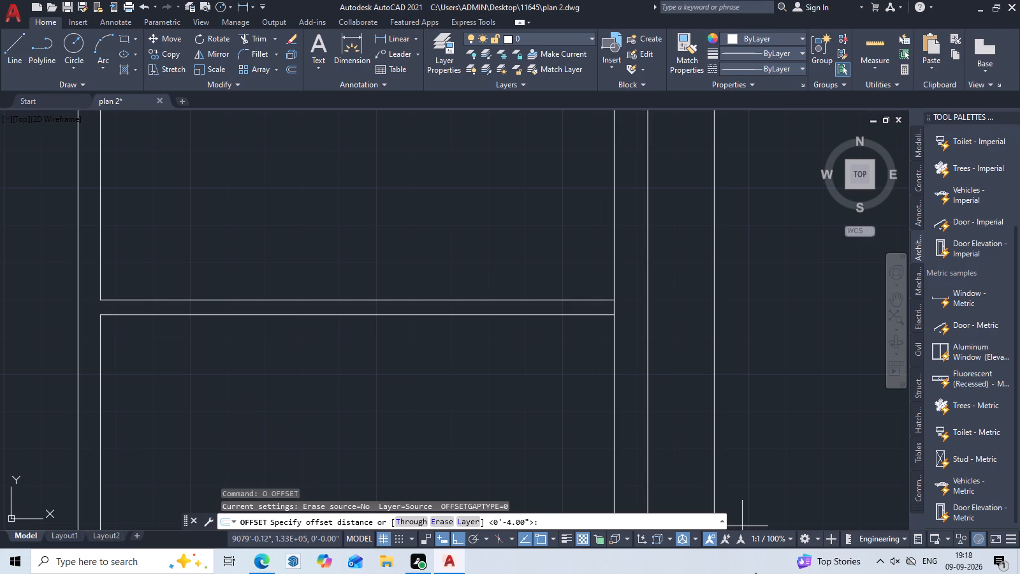
{"action": "key", "text": "apostrophe"}
{"action": "key", "text": "8"}
{"action": "key", "text": "shift+quotedbl"}
{"action": "key", "text": "space"}
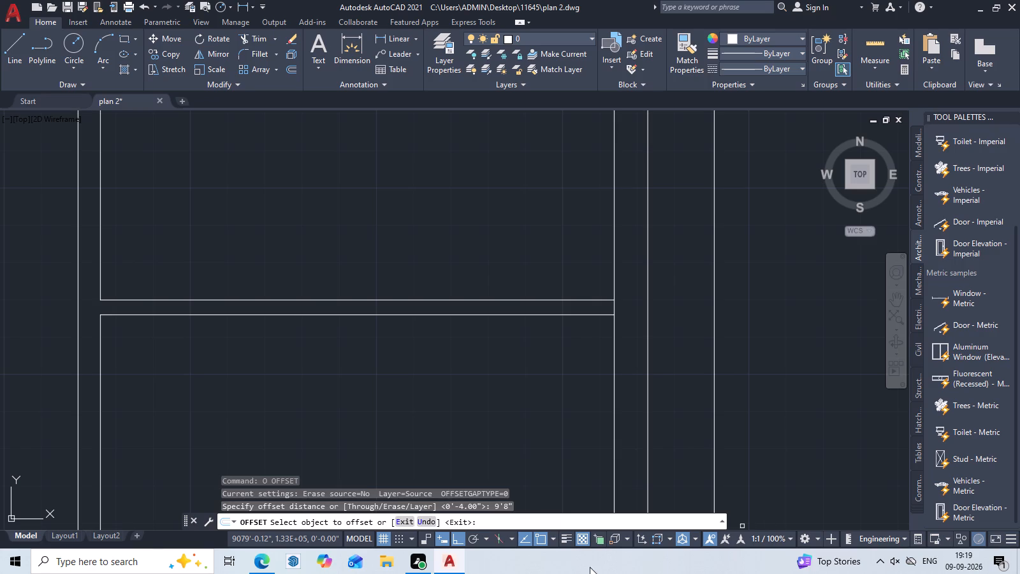
{"action": "scroll", "coordinate": [147, 318], "scroll_direction": "down", "scroll_amount": 2}
{"action": "scroll", "coordinate": [330, 360], "scroll_direction": "up", "scroll_amount": 1}
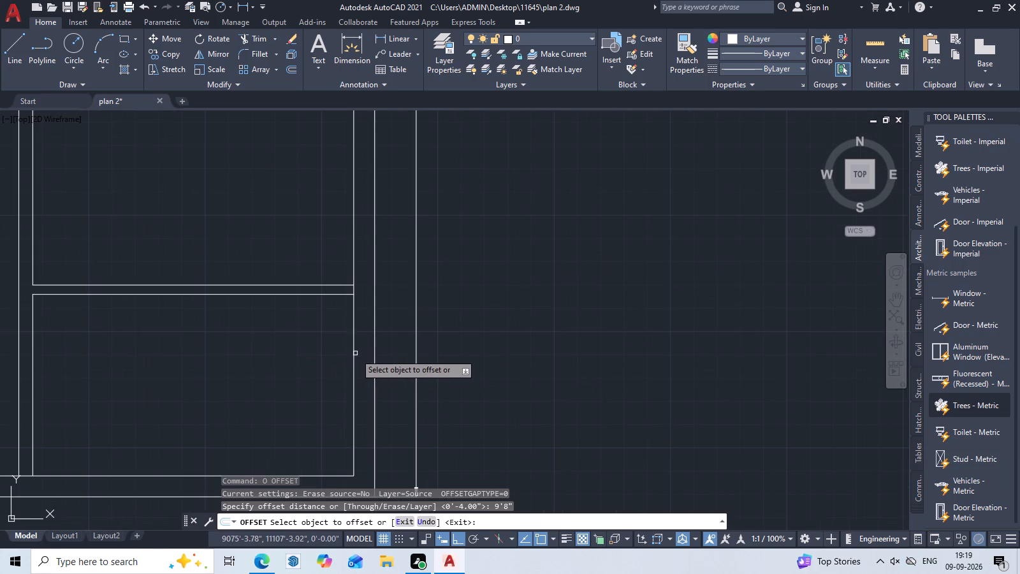
{"action": "left_click", "coordinate": [354, 353]}
{"action": "left_click", "coordinate": [141, 364]}
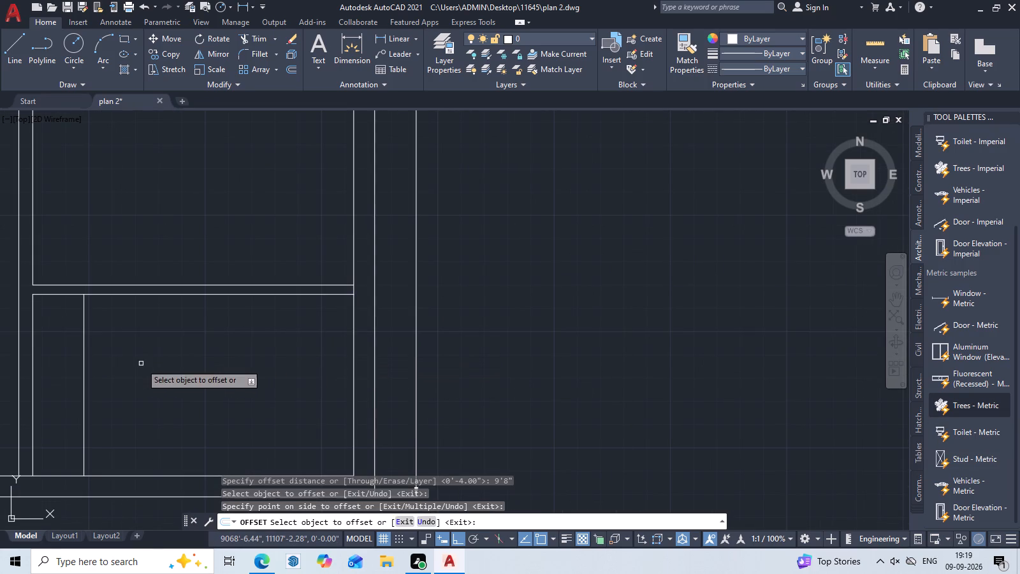
{"action": "middle_click_drag", "start_coordinate": [156, 381], "coordinate": [381, 396]}
{"action": "key", "text": "Escape"}
Extend the 4" wall's lower face line leftward to the central wall's far face.
{"action": "middle_click_drag", "start_coordinate": [233, 385], "coordinate": [360, 392]}
{"action": "scroll", "coordinate": [369, 374], "scroll_direction": "up", "scroll_amount": 2}
{"action": "middle_click_drag", "start_coordinate": [418, 379], "coordinate": [512, 446]}
{"action": "type", "text": "EX"}
{"action": "key", "text": "space"}
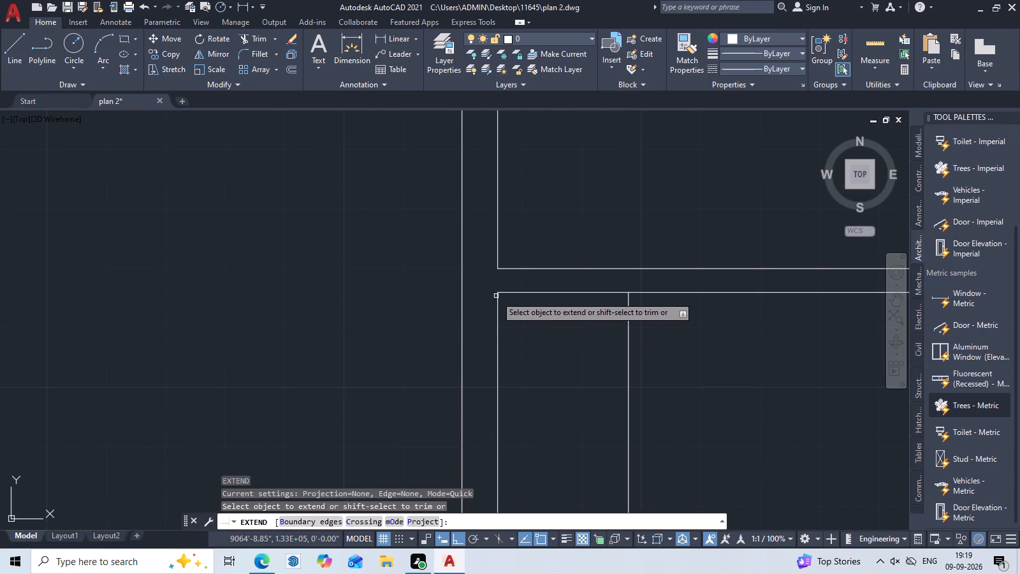
{"action": "double_click", "coordinate": [513, 291]}
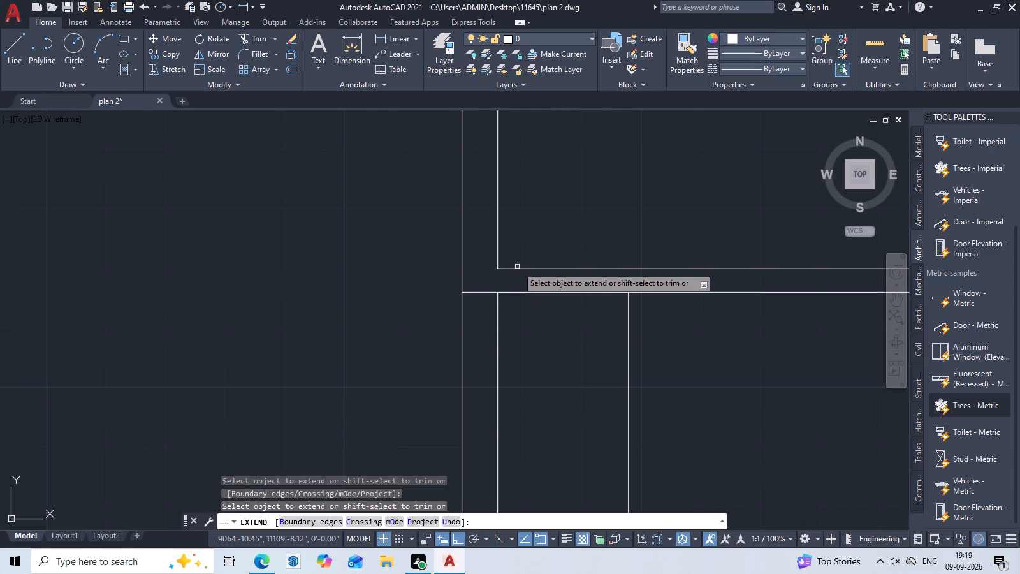
Extend the 4" wall's upper face line leftward to the central wall's far face.
{"action": "left_click", "coordinate": [517, 269]}
{"action": "key", "text": "Escape"}
{"action": "middle_click_drag", "start_coordinate": [557, 381], "coordinate": [559, 379]}
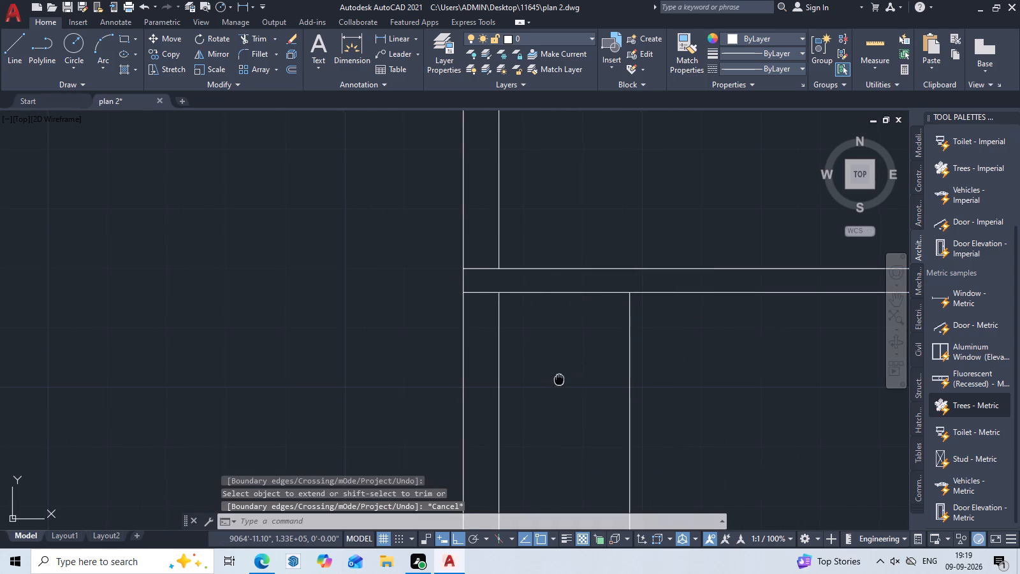
Trim away both face lines of the central wall below the 4" wall.
{"action": "middle_click_drag", "start_coordinate": [559, 379], "coordinate": [563, 374]}
{"action": "type", "text": "TR"}
{"action": "key", "text": "space"}
{"action": "left_click_drag", "start_coordinate": [562, 360], "coordinate": [426, 361]}
{"action": "scroll", "coordinate": [483, 356], "scroll_direction": "down", "scroll_amount": 2}
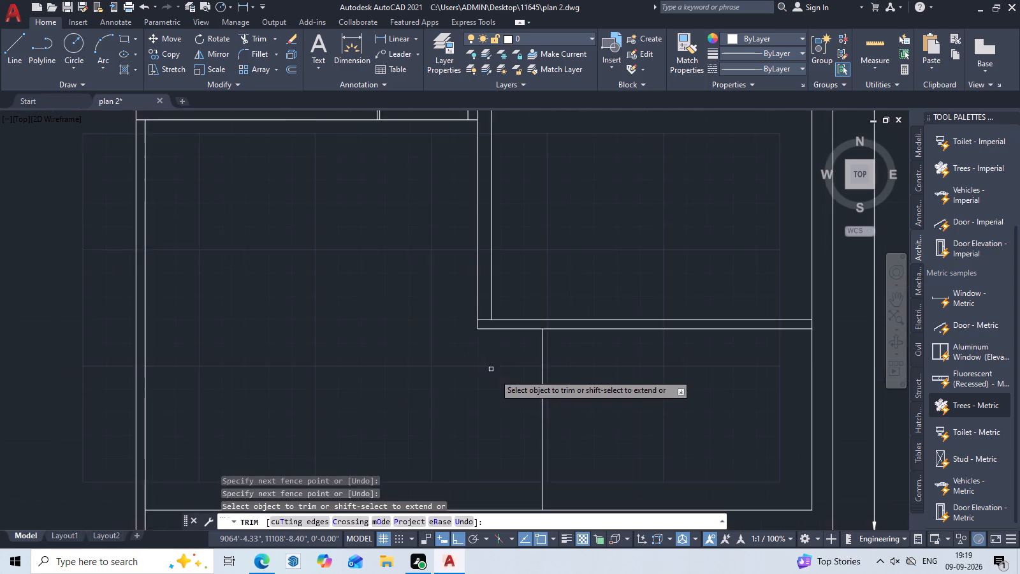
{"action": "middle_click_drag", "start_coordinate": [495, 377], "coordinate": [502, 302]}
{"action": "middle_click_drag", "start_coordinate": [490, 379], "coordinate": [492, 356]}
{"action": "key", "text": "Escape"}
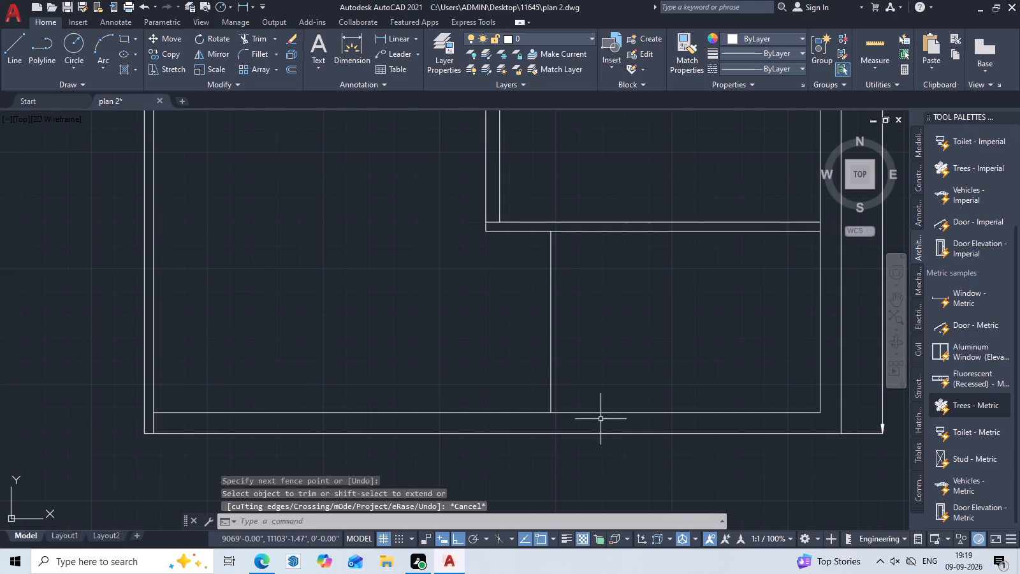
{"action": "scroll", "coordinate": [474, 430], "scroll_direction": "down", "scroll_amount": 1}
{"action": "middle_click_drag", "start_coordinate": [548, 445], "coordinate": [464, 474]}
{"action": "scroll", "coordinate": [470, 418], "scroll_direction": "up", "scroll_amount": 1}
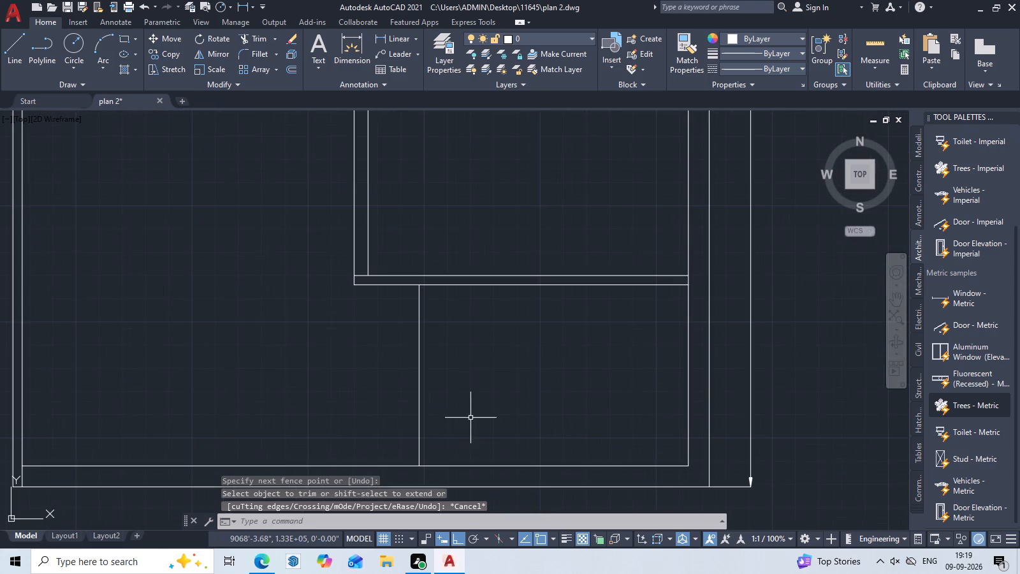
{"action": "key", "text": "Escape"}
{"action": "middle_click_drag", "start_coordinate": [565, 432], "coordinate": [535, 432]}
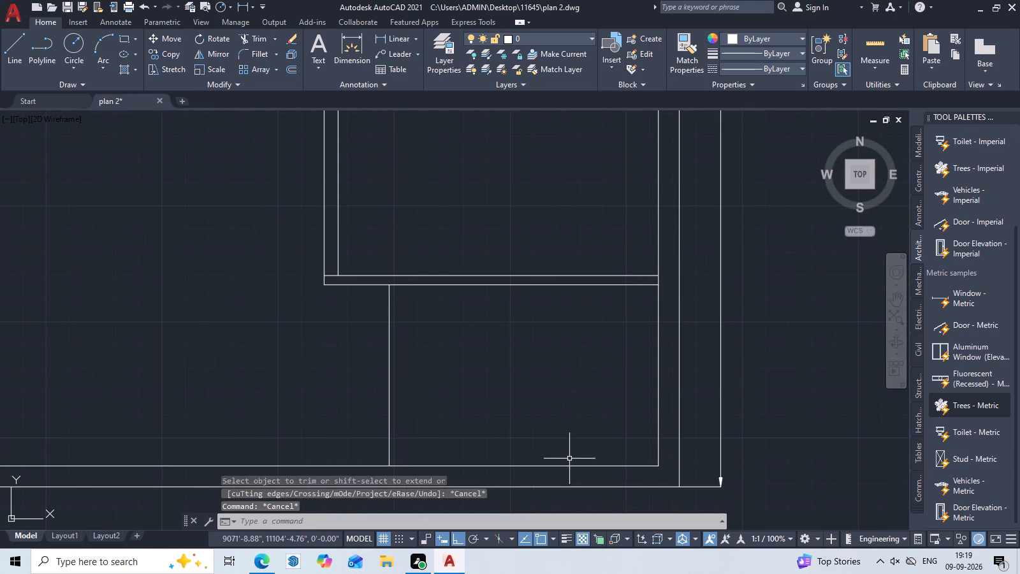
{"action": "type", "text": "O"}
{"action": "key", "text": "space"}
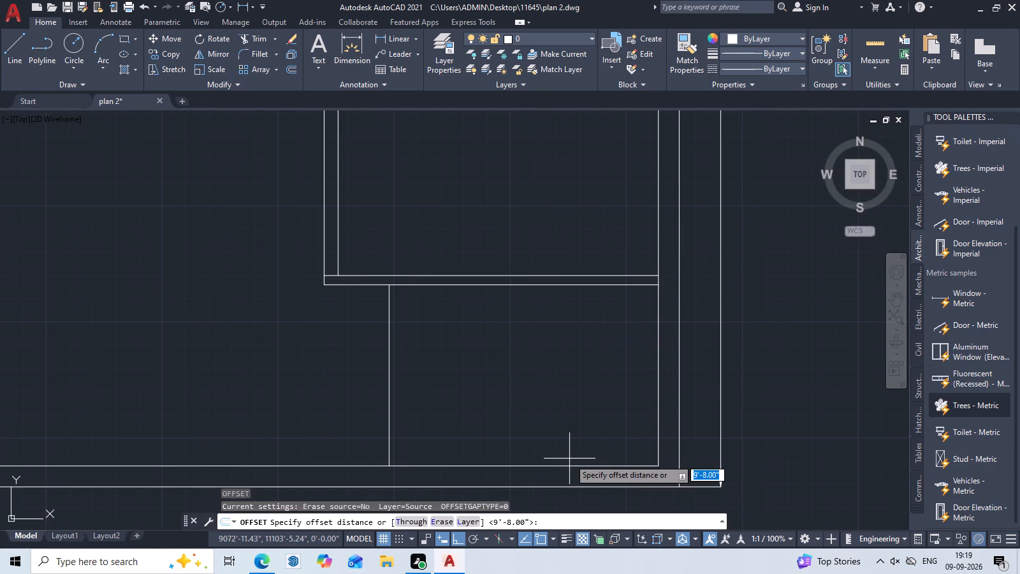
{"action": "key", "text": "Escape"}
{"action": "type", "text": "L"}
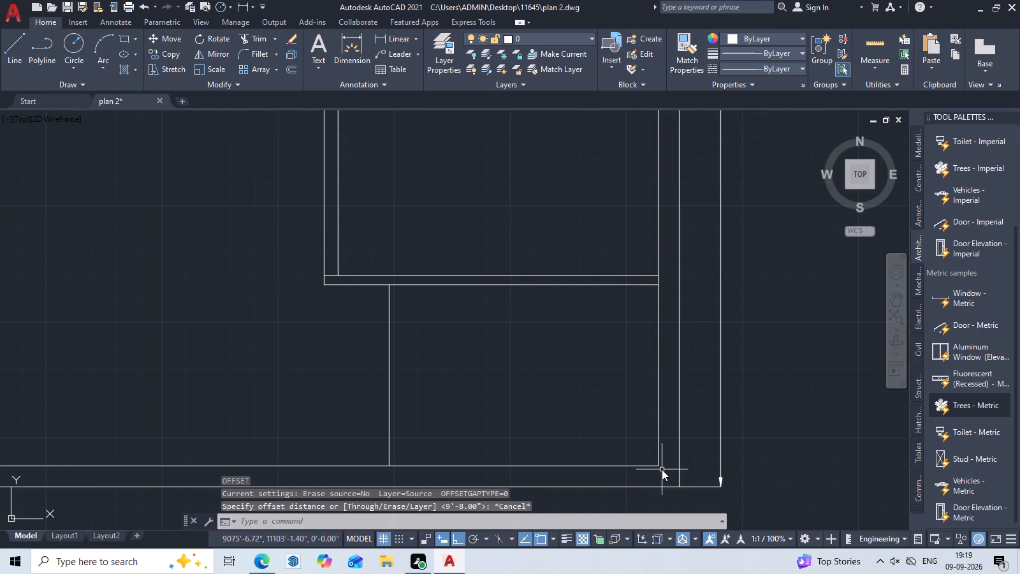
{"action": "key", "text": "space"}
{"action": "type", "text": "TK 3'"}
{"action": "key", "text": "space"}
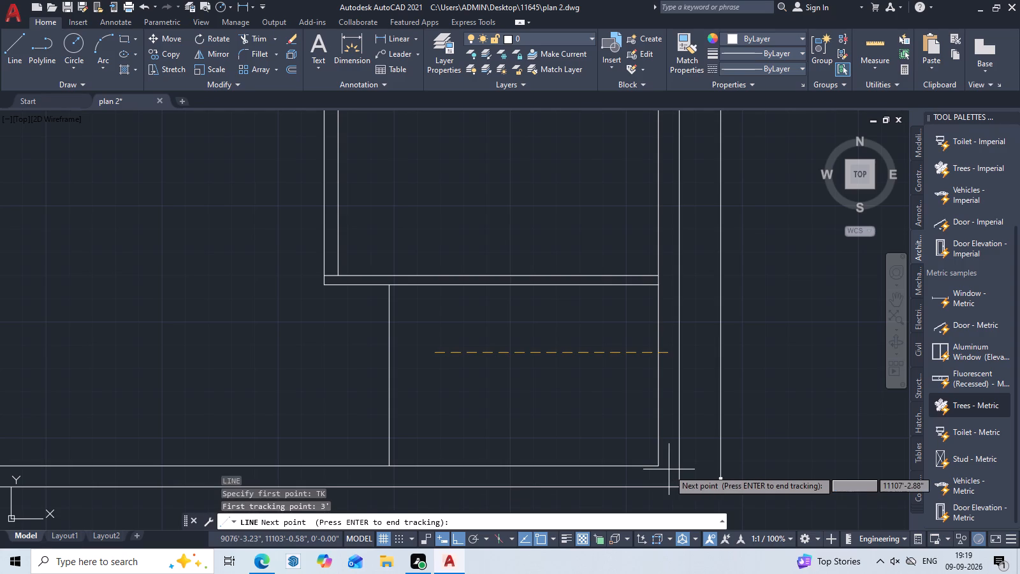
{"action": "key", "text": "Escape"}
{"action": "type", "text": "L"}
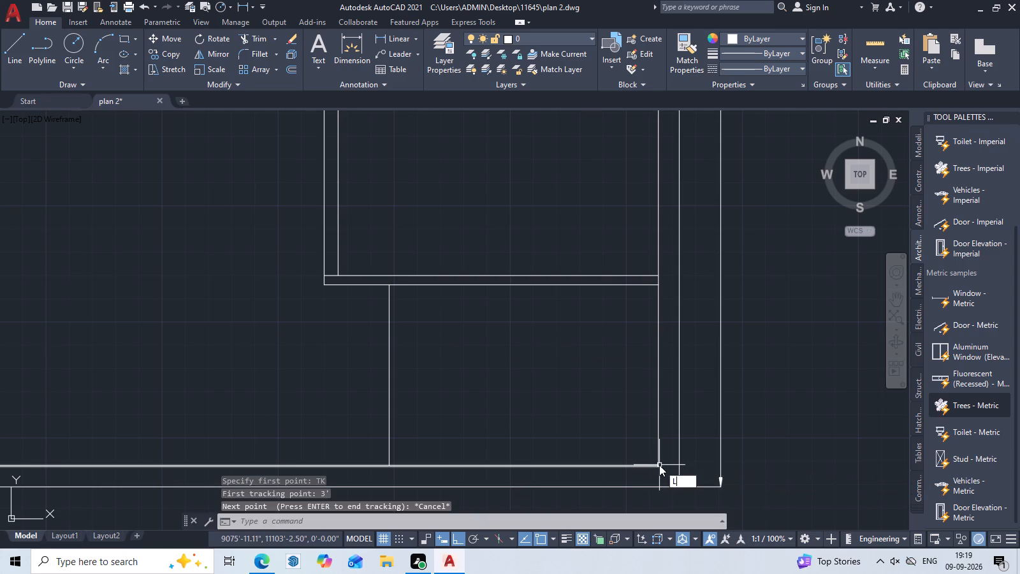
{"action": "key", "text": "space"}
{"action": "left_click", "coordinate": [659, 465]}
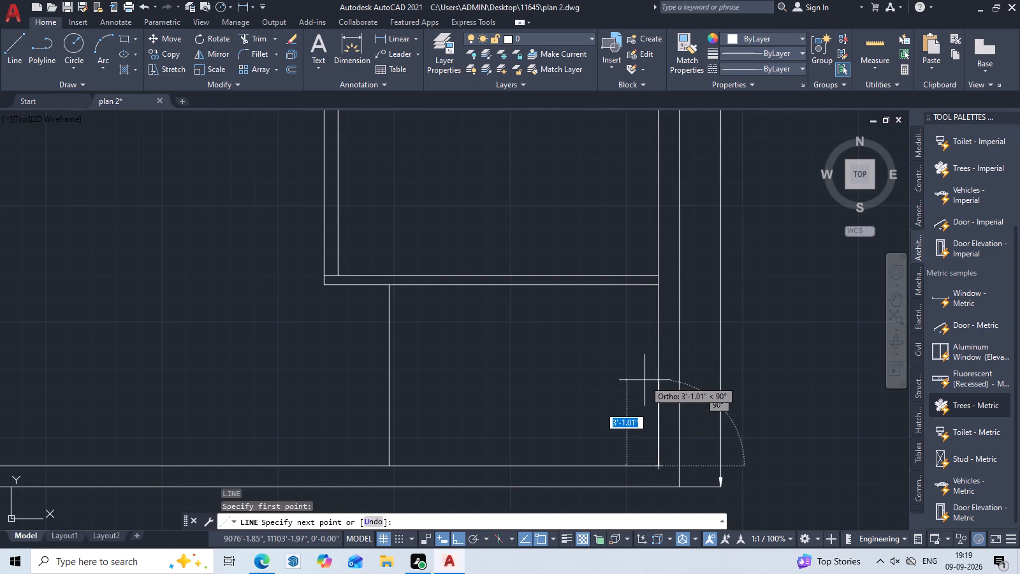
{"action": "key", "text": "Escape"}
Draw a horizontal line across the small room to its left line, starting 3' above the lower right inner corner.
{"action": "type", "text": "L"}
{"action": "key", "text": "space"}
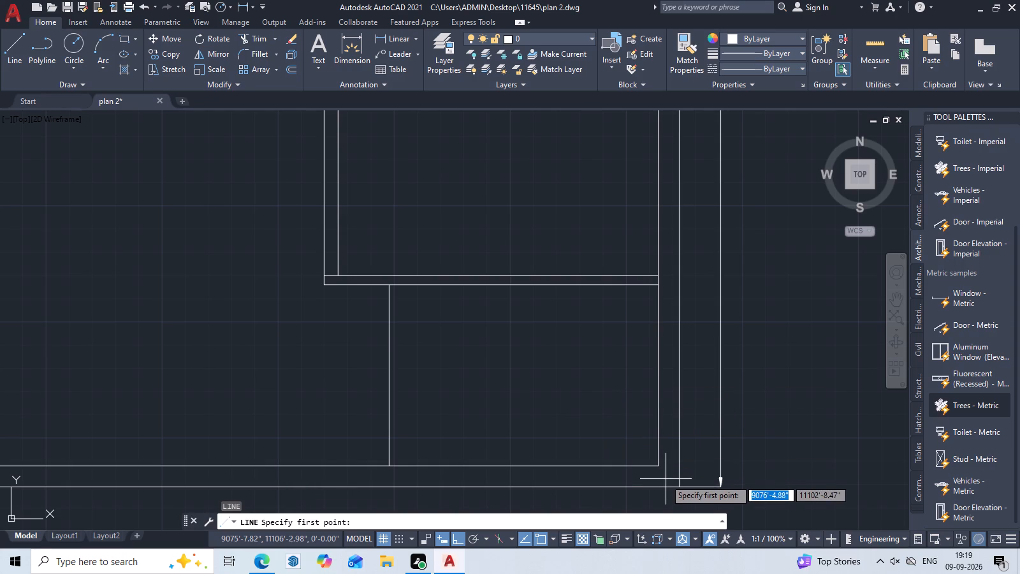
{"action": "type", "text": "TK"}
{"action": "key", "text": "space"}
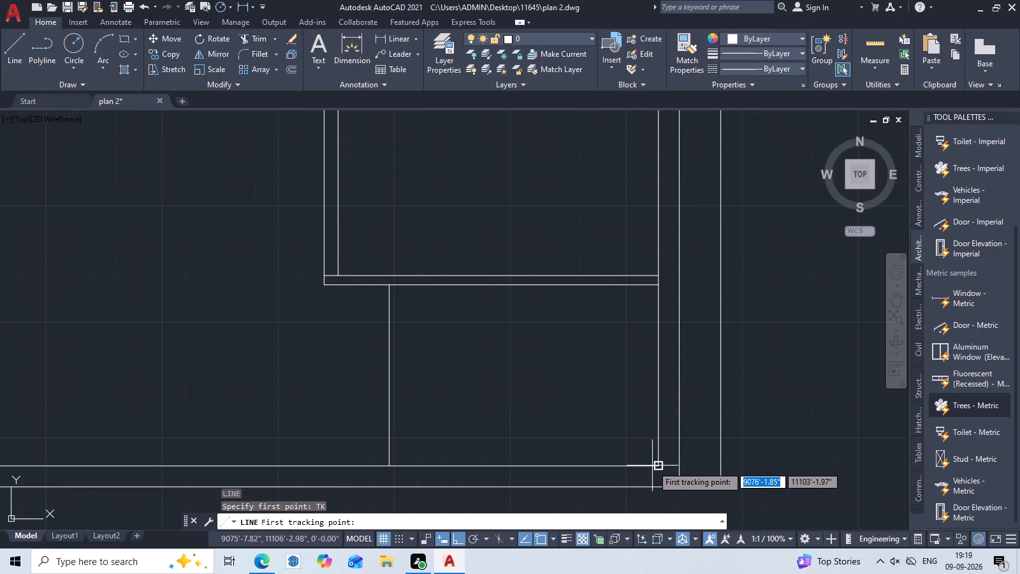
{"action": "double_click", "coordinate": [657, 466]}
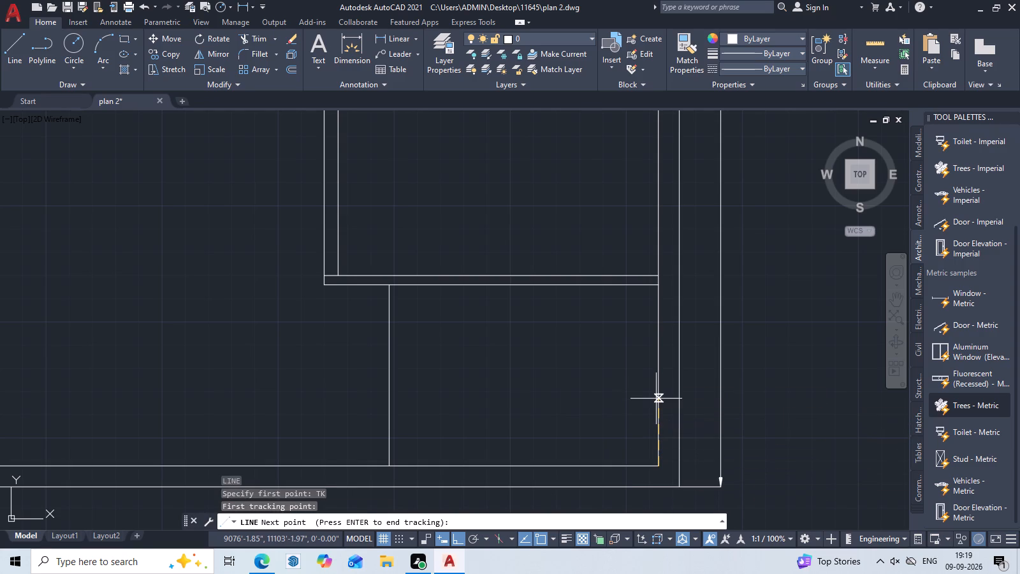
{"action": "key", "text": "3"}
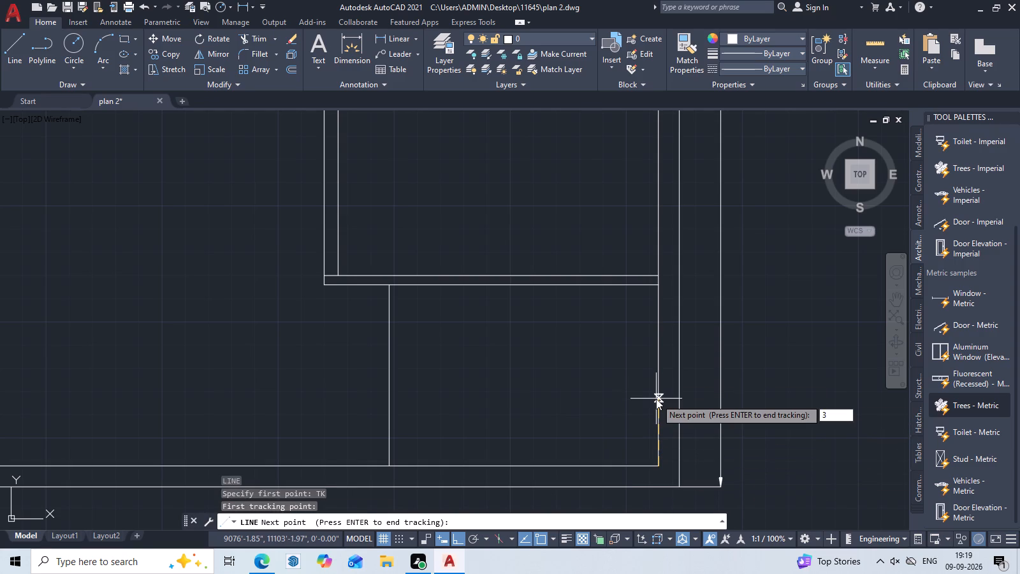
{"action": "key", "text": "apostrophe"}
{"action": "key", "text": "space"}
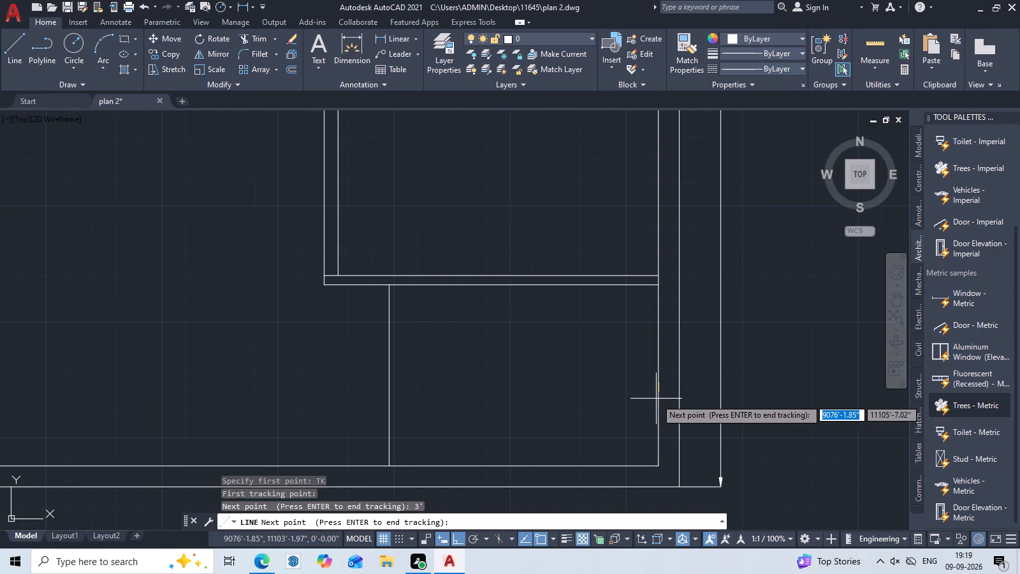
{"action": "key", "text": "space"}
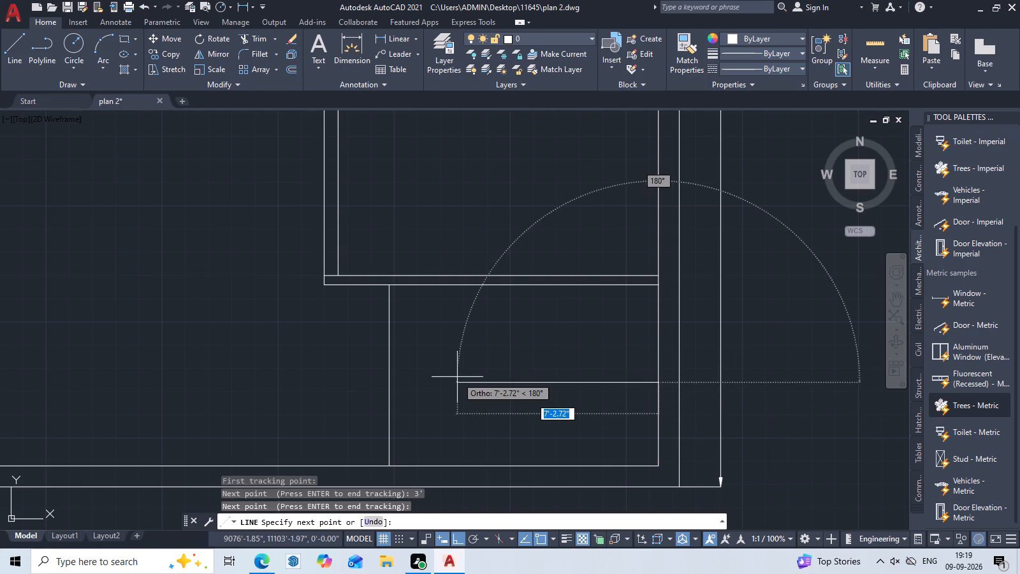
{"action": "left_click", "coordinate": [386, 382]}
{"action": "key", "text": "Escape"}
Offset the small room's right inner wall line 3' leftward into the room.
{"action": "scroll", "coordinate": [608, 430], "scroll_direction": "down", "scroll_amount": 2}
{"action": "middle_click_drag", "start_coordinate": [611, 435], "coordinate": [626, 465]}
{"action": "scroll", "coordinate": [607, 437], "scroll_direction": "up", "scroll_amount": 1}
{"action": "middle_click_drag", "start_coordinate": [613, 449], "coordinate": [618, 414]}
{"action": "scroll", "coordinate": [579, 416], "scroll_direction": "up", "scroll_amount": 1}
{"action": "middle_click_drag", "start_coordinate": [579, 416], "coordinate": [516, 394]}
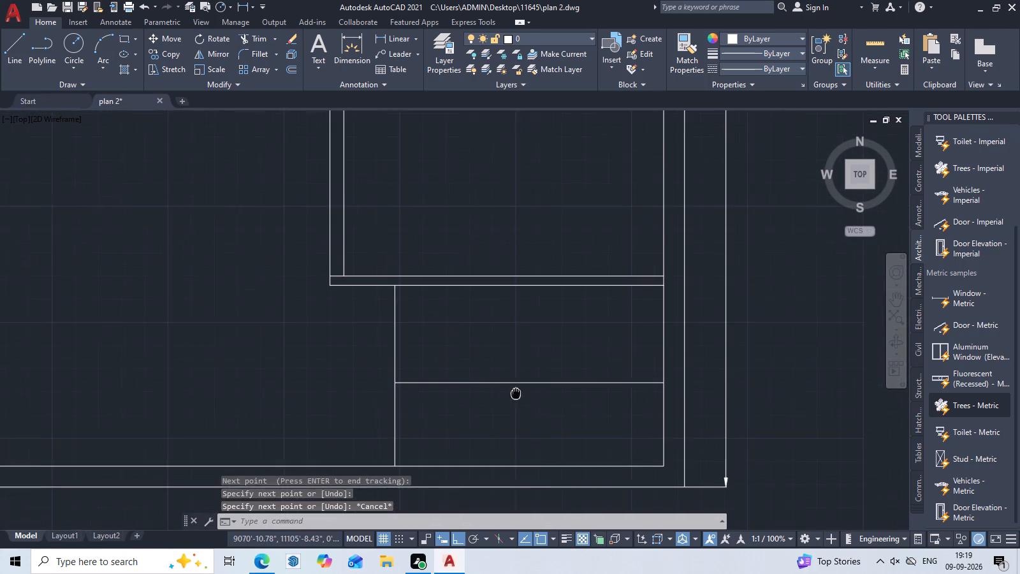
{"action": "middle_click_drag", "start_coordinate": [620, 408], "coordinate": [599, 404]}
{"action": "key", "text": "Escape"}
{"action": "type", "text": "O"}
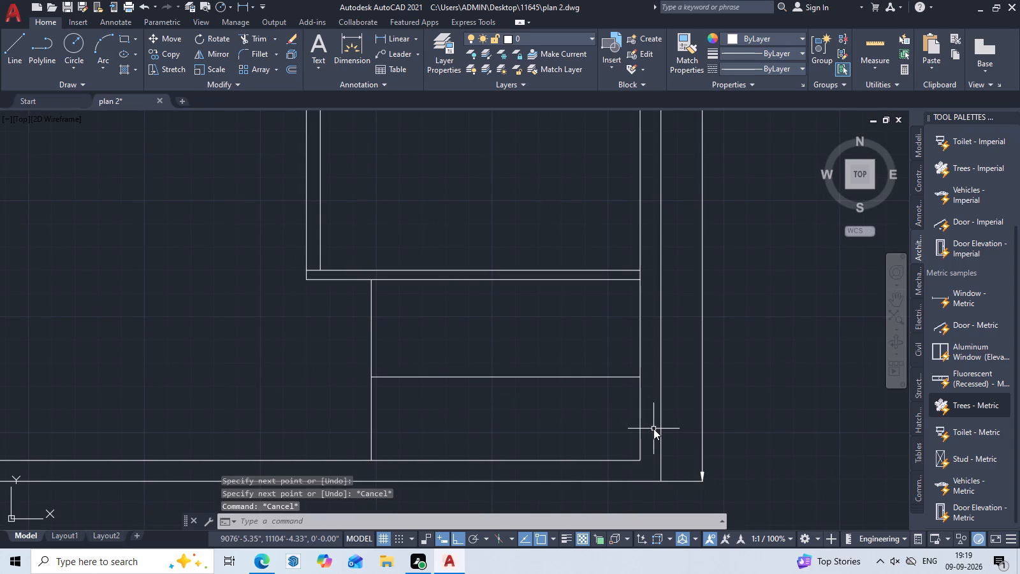
{"action": "key", "text": "space"}
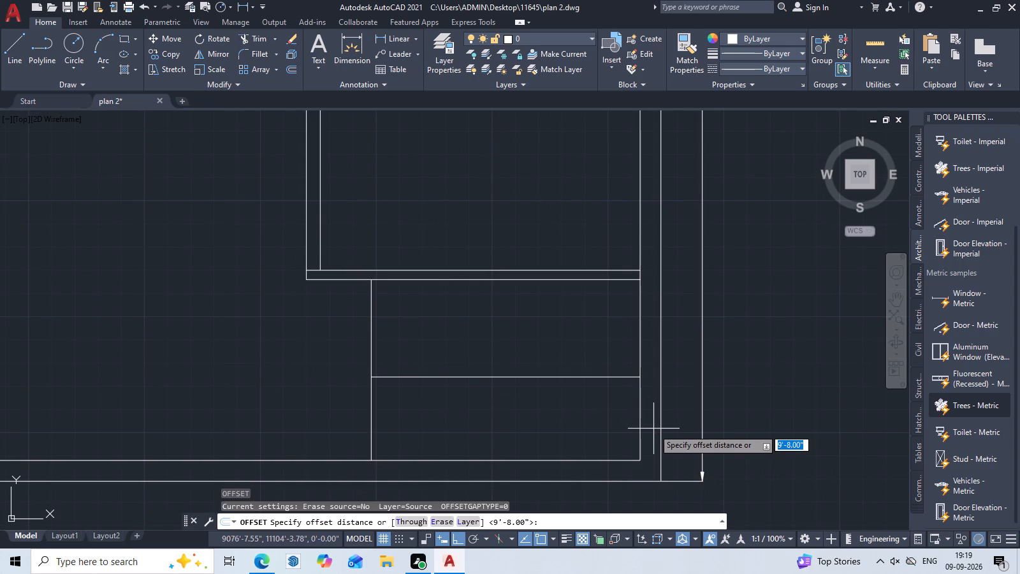
{"action": "key", "text": "3"}
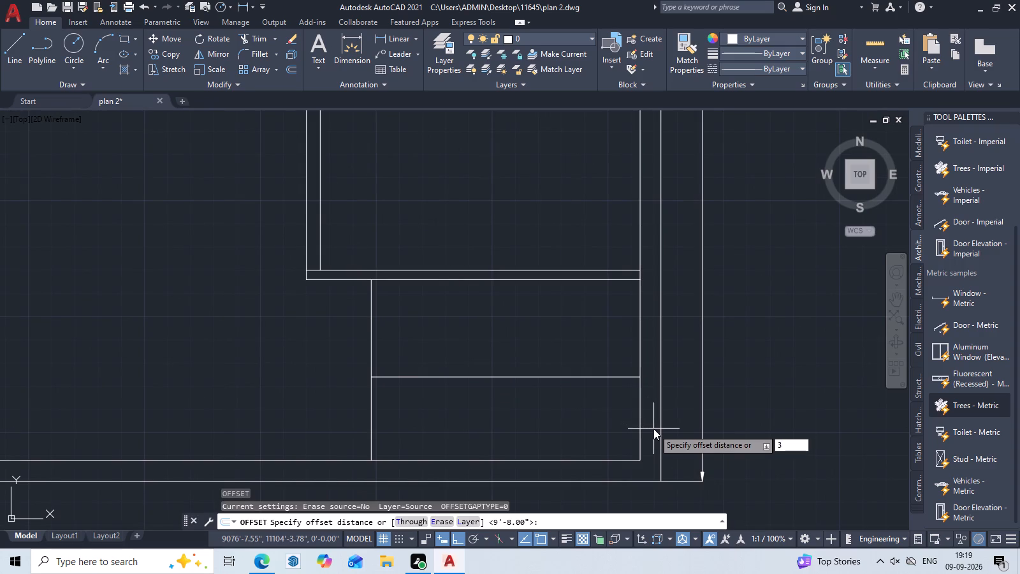
{"action": "type", "text": "'"}
{"action": "key", "text": "space"}
{"action": "left_click", "coordinate": [641, 420]}
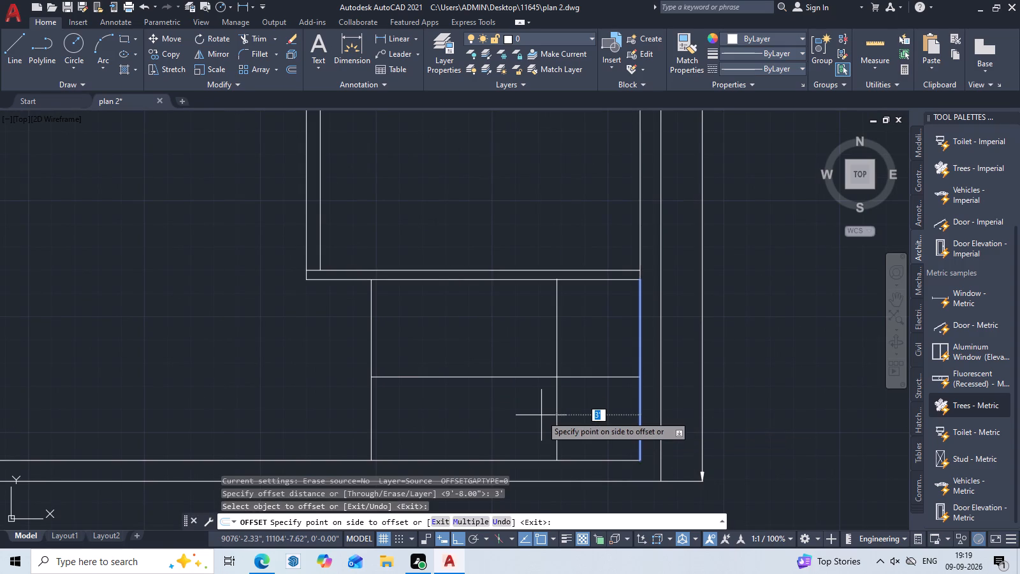
{"action": "left_click", "coordinate": [541, 415]}
{"action": "key", "text": "Escape"}
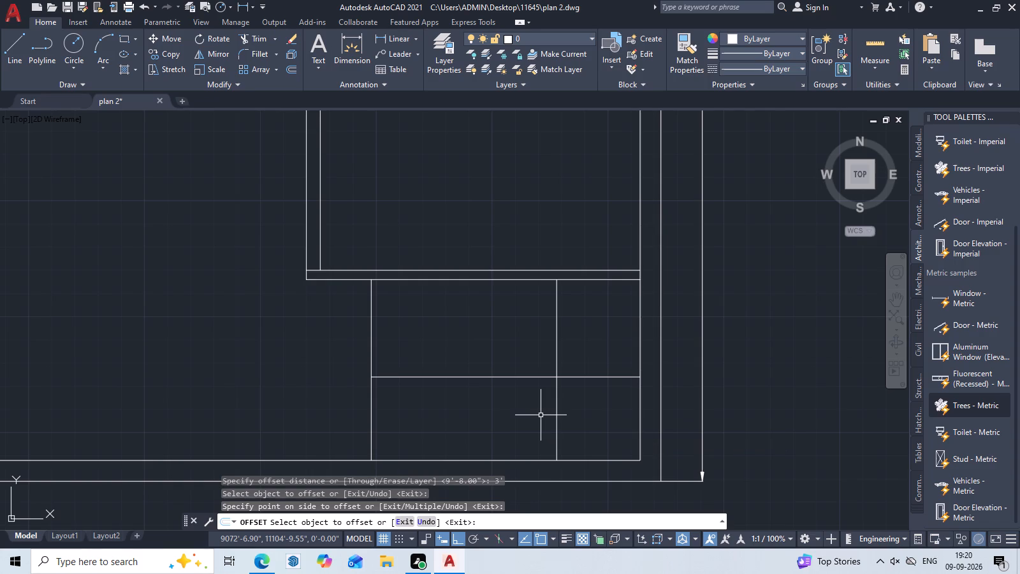
{"action": "key", "text": "Escape"}
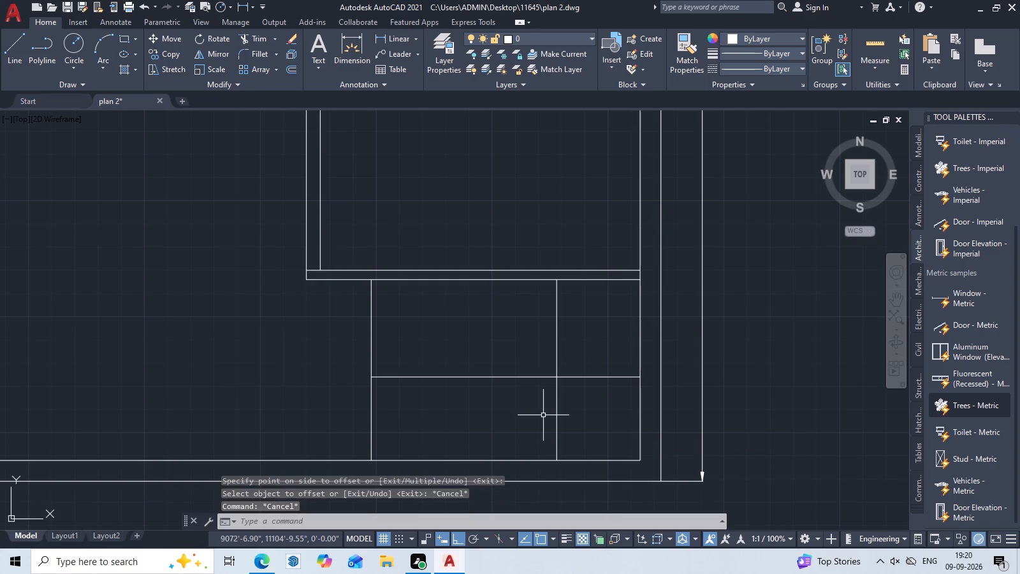
{"action": "key", "text": "Escape"}
Examine the small room's layout lines against the staircase area of the ground floor plan.
{"action": "scroll", "coordinate": [680, 372], "scroll_direction": "down", "scroll_amount": 2}
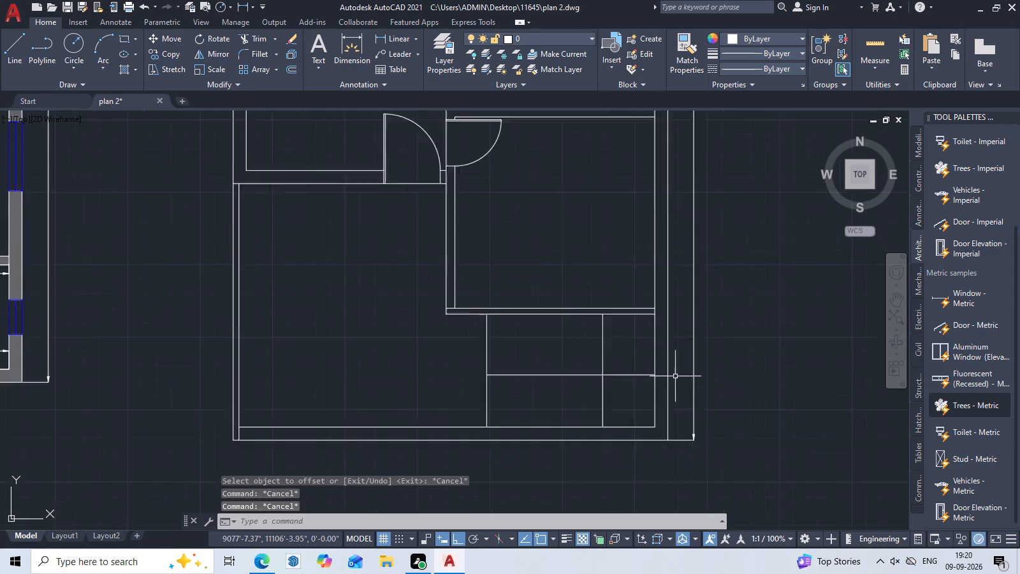
{"action": "middle_click_drag", "start_coordinate": [665, 395], "coordinate": [590, 520]}
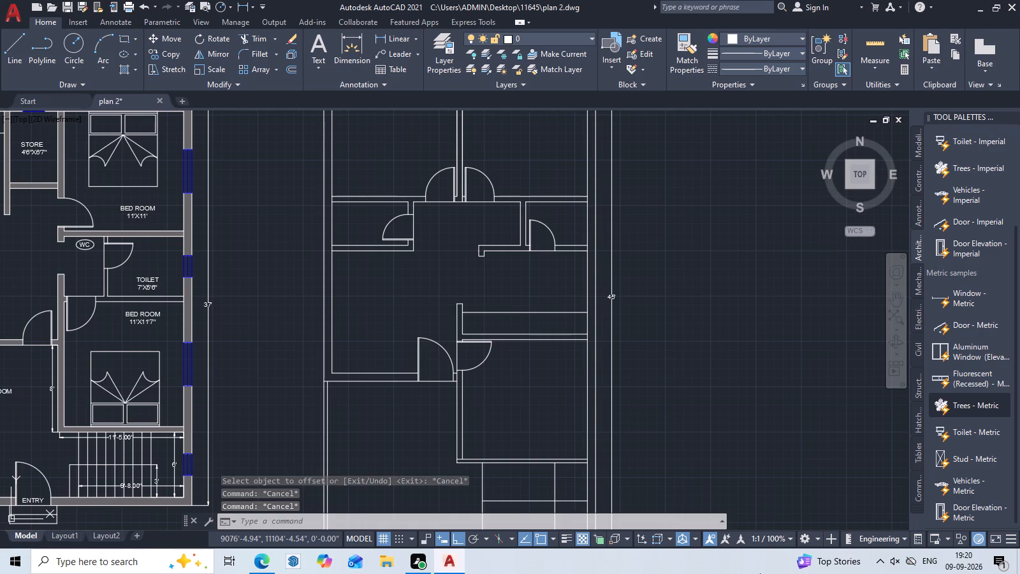
{"action": "key", "text": "Escape"}
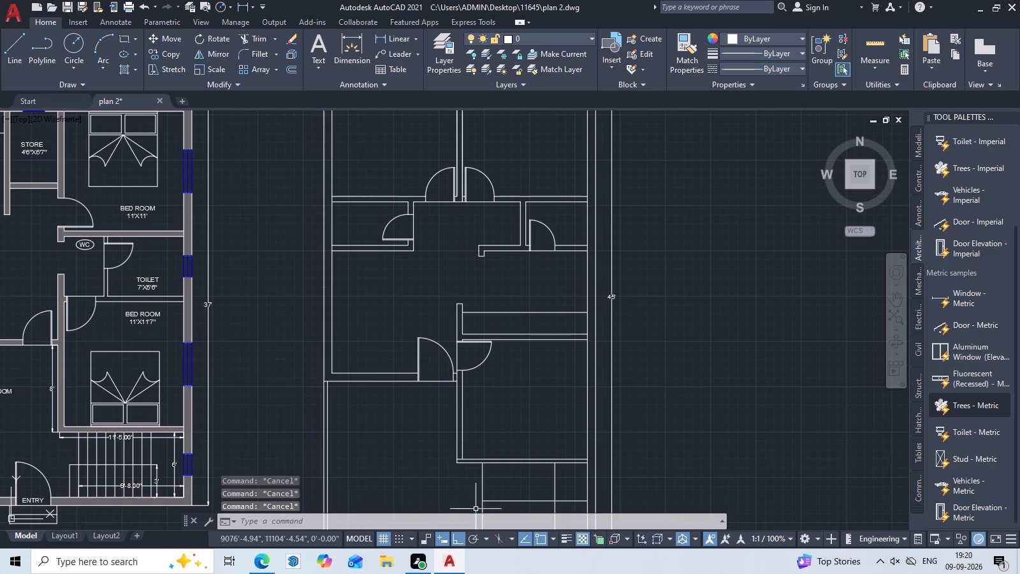
{"action": "middle_click_drag", "start_coordinate": [385, 456], "coordinate": [421, 304]}
{"action": "scroll", "coordinate": [588, 322], "scroll_direction": "up", "scroll_amount": 2}
{"action": "middle_click_drag", "start_coordinate": [602, 344], "coordinate": [568, 283]}
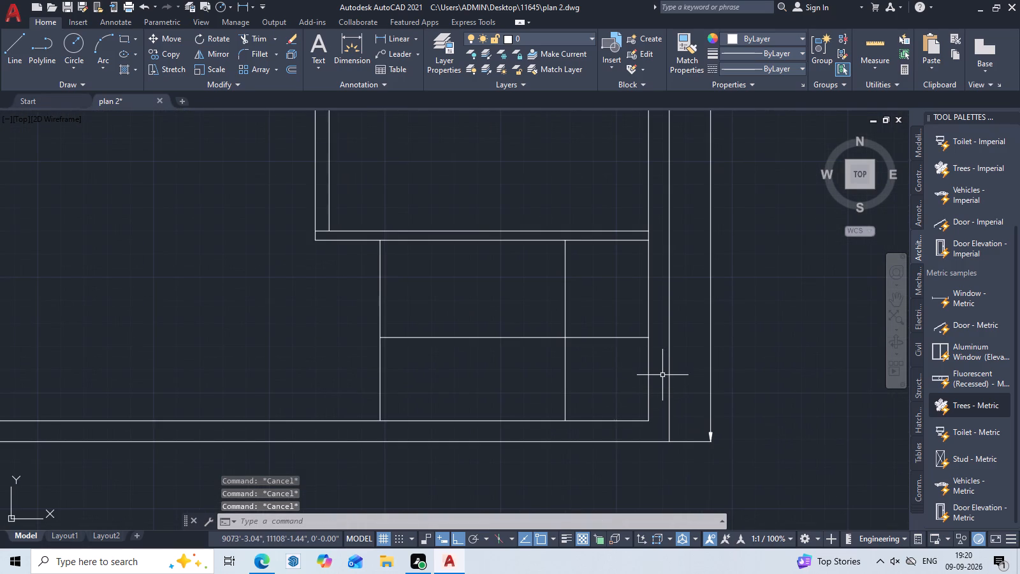
{"action": "scroll", "coordinate": [652, 390], "scroll_direction": "down", "scroll_amount": 3}
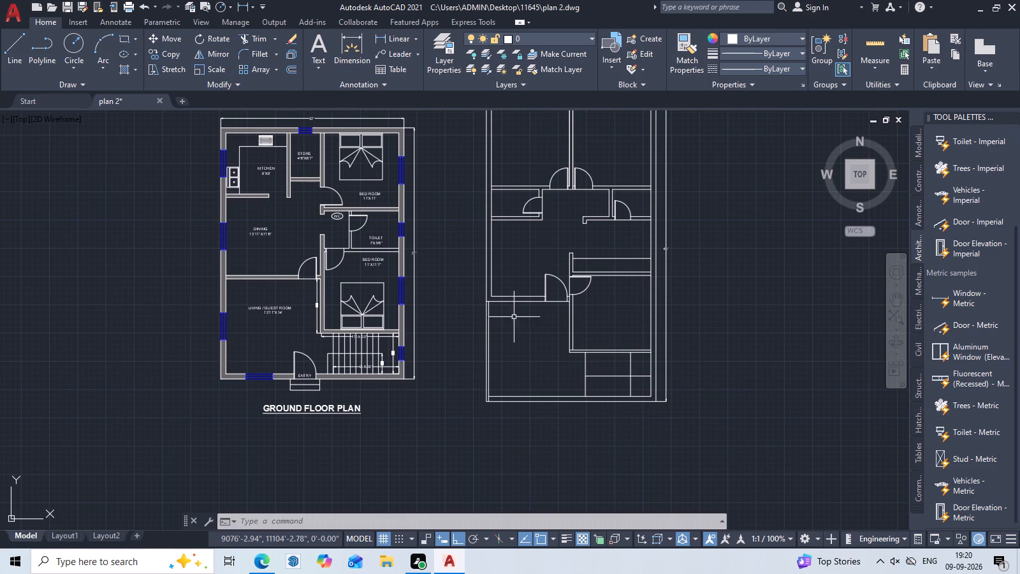
{"action": "scroll", "coordinate": [715, 386], "scroll_direction": "up", "scroll_amount": 3}
{"action": "middle_click_drag", "start_coordinate": [347, 432], "coordinate": [453, 403]}
{"action": "scroll", "coordinate": [460, 395], "scroll_direction": "up", "scroll_amount": 1}
{"action": "middle_click_drag", "start_coordinate": [508, 401], "coordinate": [630, 416]}
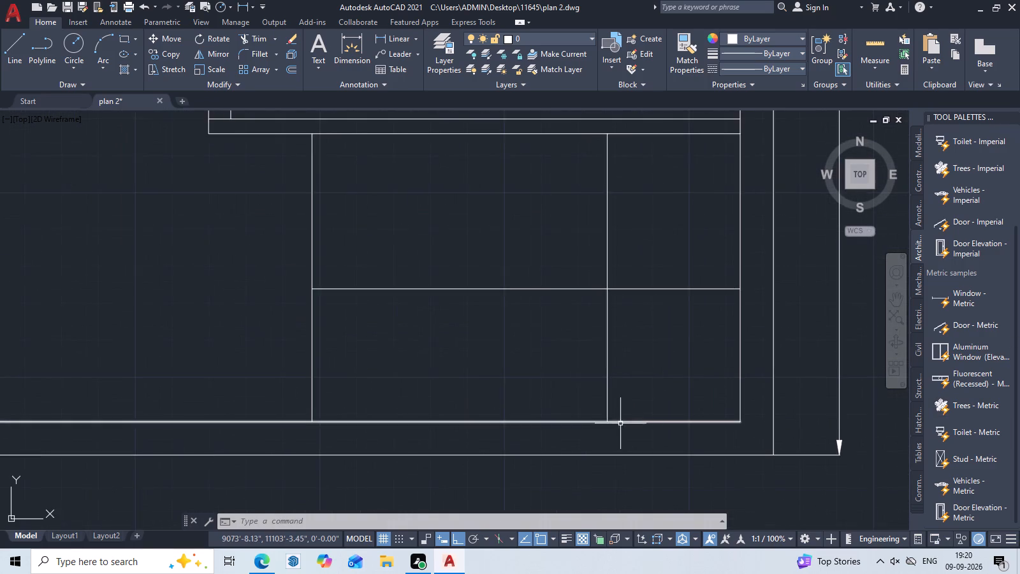
{"action": "scroll", "coordinate": [615, 419], "scroll_direction": "up", "scroll_amount": 2}
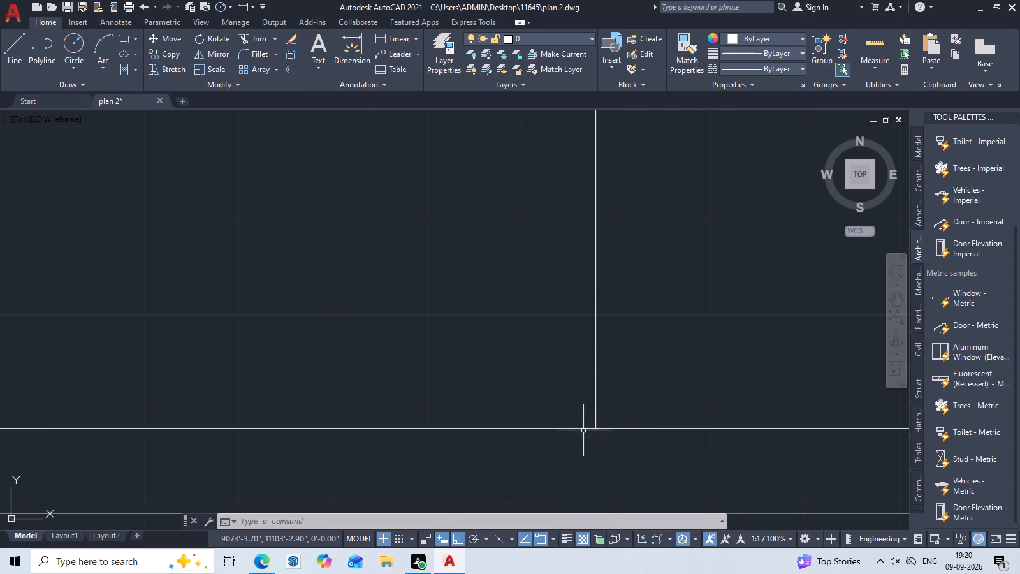
{"action": "scroll", "coordinate": [595, 374], "scroll_direction": "down", "scroll_amount": 3}
{"action": "middle_click_drag", "start_coordinate": [595, 382], "coordinate": [611, 435]}
{"action": "key", "text": "Escape"}
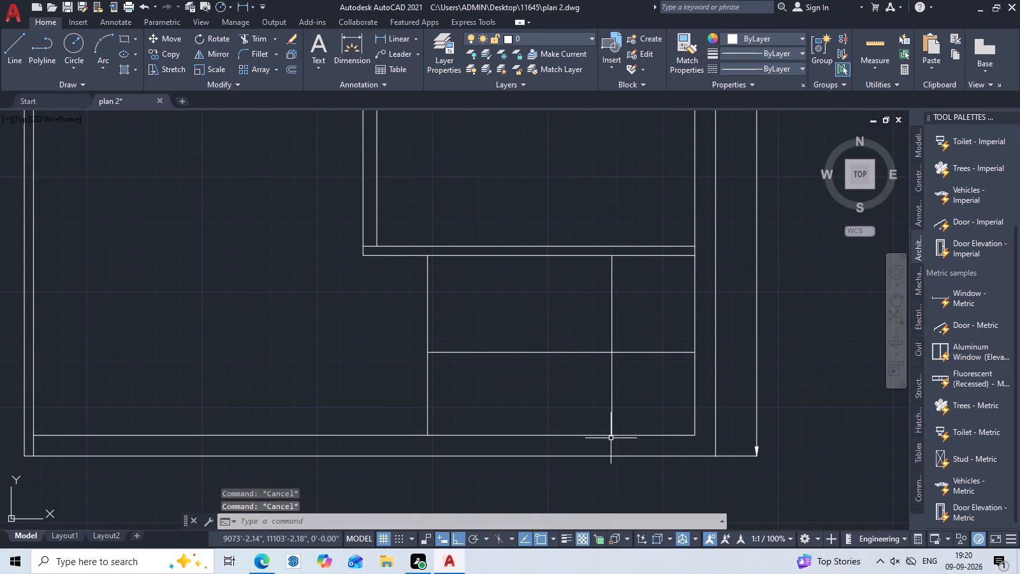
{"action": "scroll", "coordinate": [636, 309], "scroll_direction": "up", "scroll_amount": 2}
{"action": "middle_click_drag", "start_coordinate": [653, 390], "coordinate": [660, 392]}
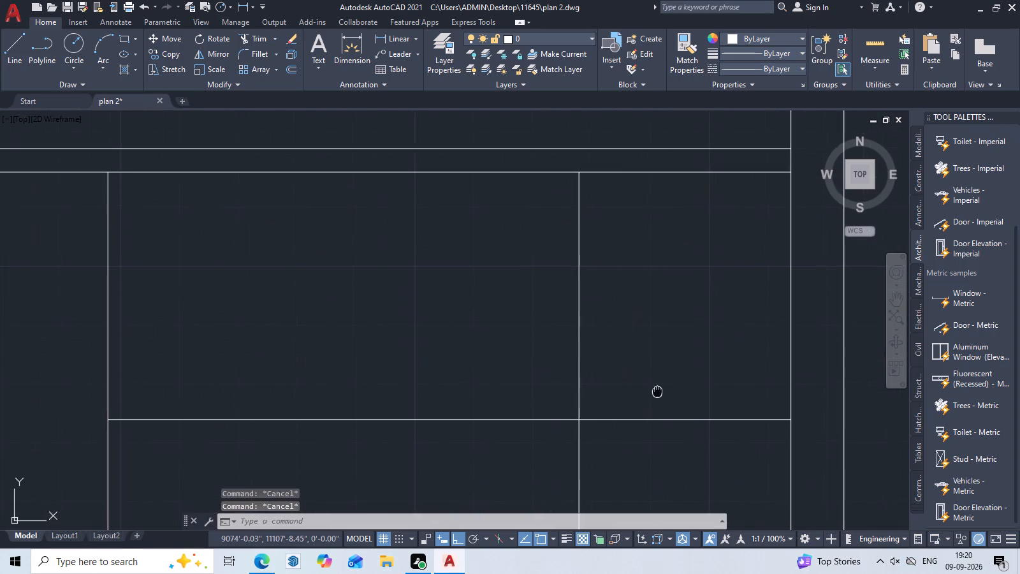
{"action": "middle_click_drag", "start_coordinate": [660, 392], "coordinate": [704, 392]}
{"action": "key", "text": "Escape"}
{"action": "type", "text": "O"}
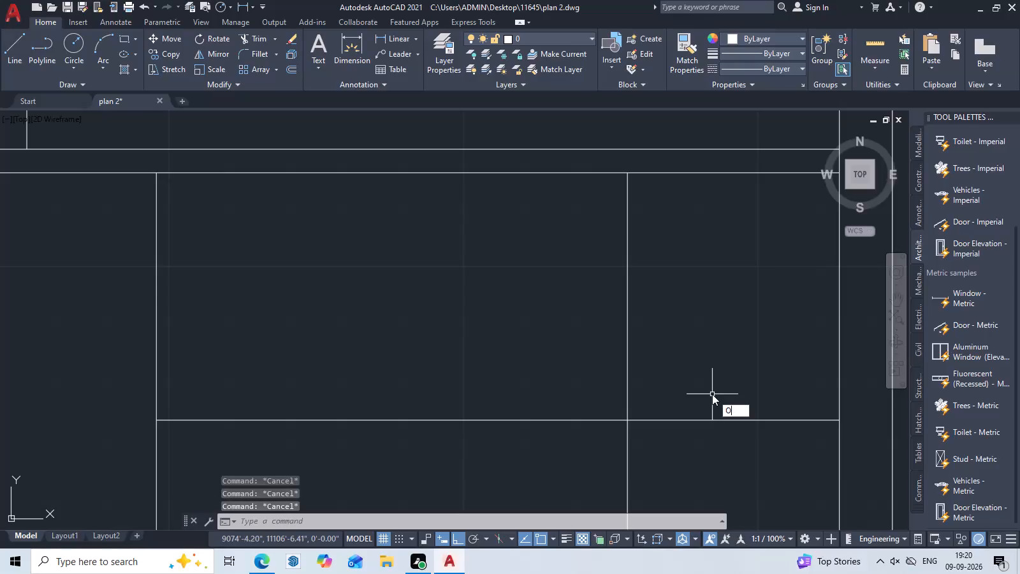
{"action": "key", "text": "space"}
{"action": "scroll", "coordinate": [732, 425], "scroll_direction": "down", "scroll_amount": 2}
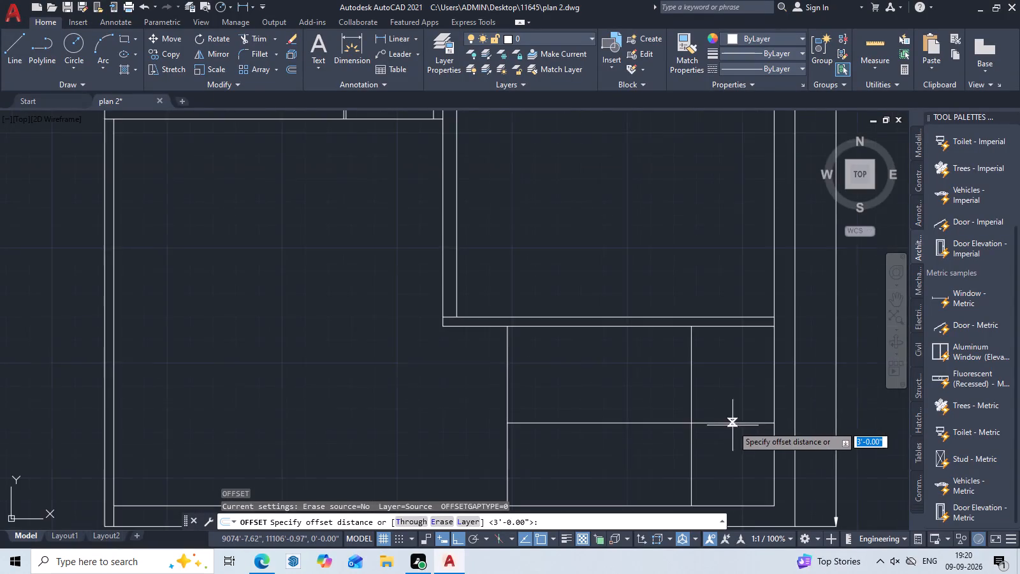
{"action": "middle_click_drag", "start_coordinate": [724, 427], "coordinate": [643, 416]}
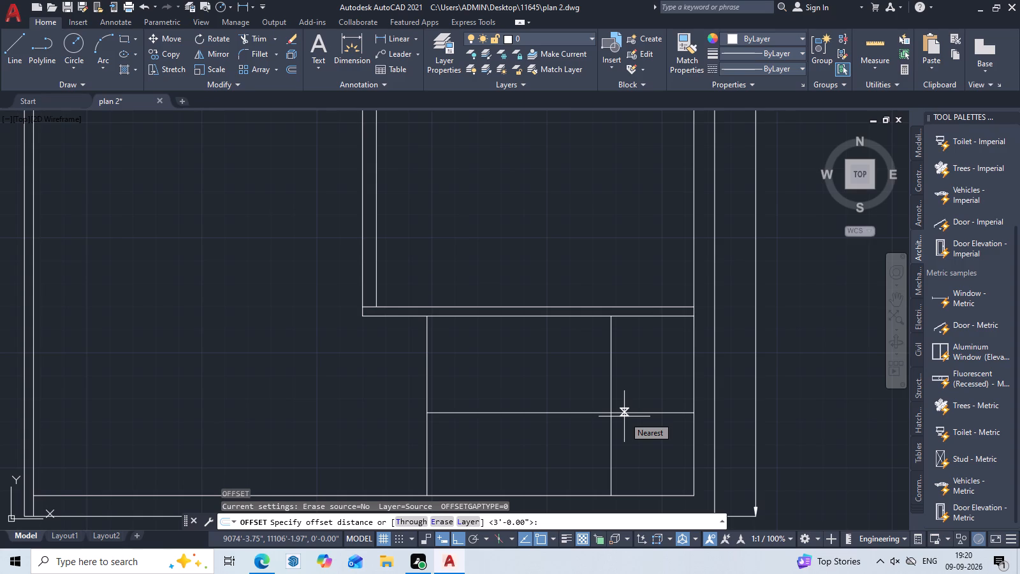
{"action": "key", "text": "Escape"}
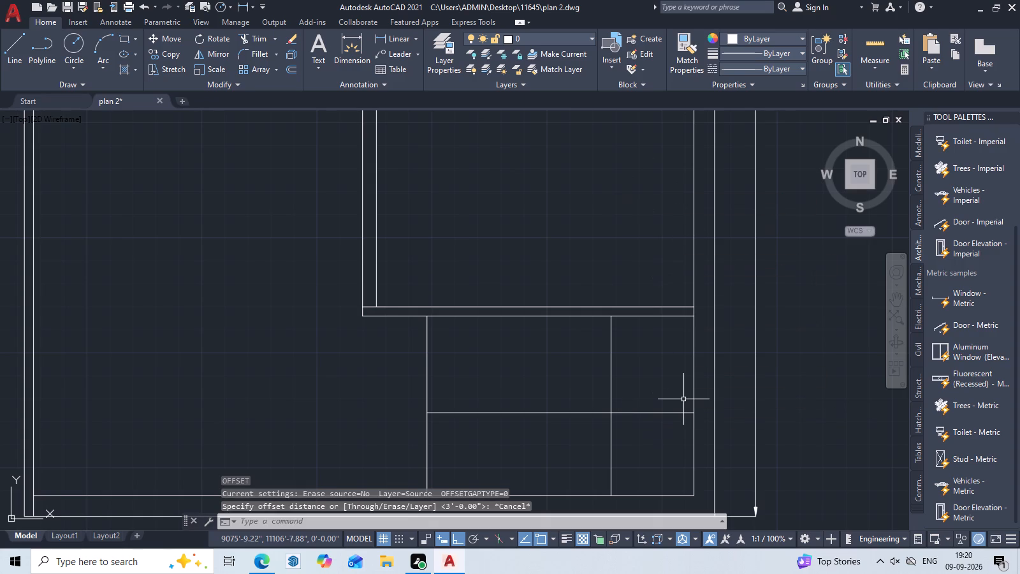
Offset the 3' landing line leftward repeatedly at 10" spacing, adding seven tread lines up to the staircase's left line.
{"action": "type", "text": "O"}
{"action": "key", "text": "space"}
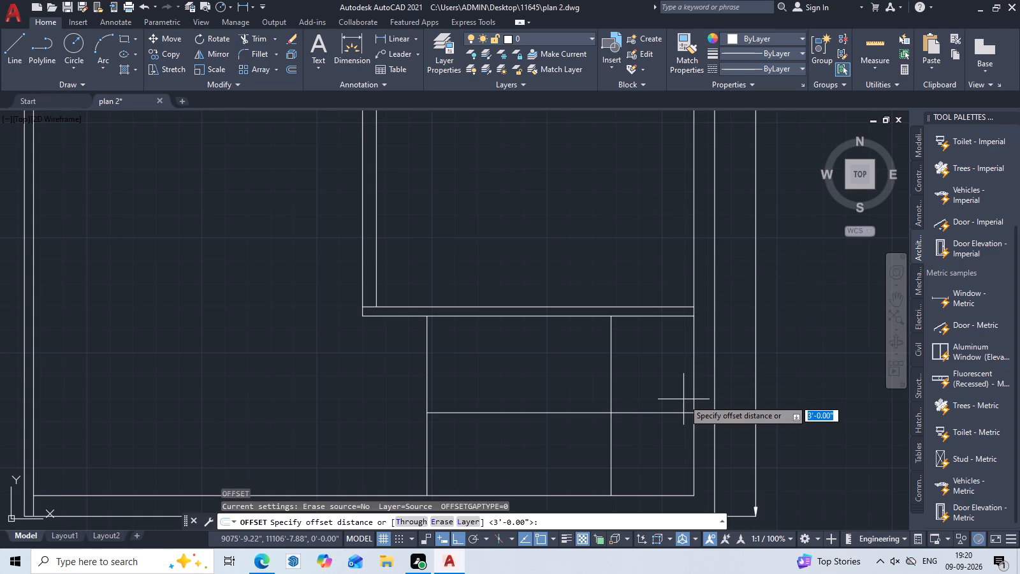
{"action": "type", "text": "10"}
{"action": "key", "text": "space"}
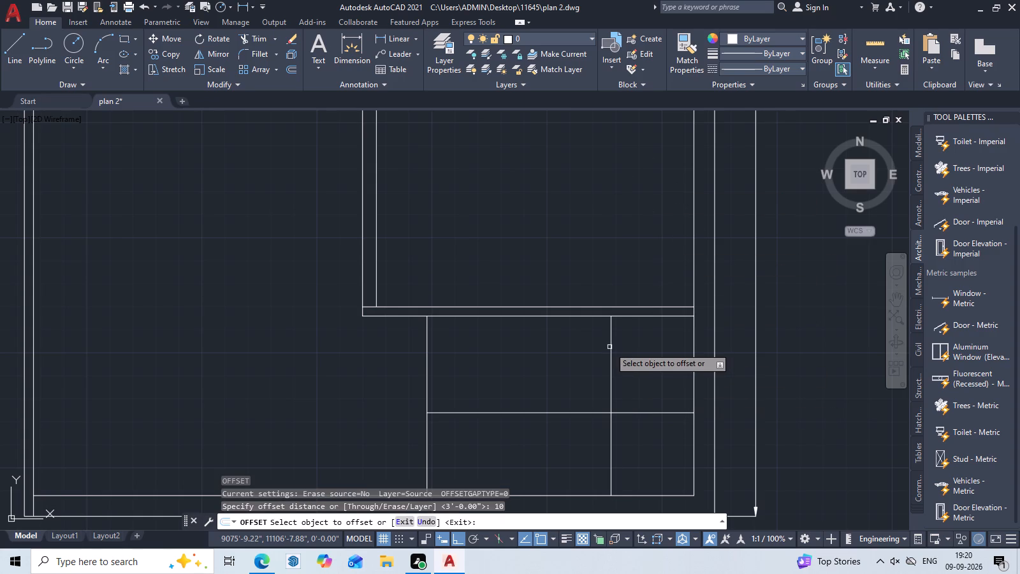
{"action": "left_click", "coordinate": [611, 346]}
{"action": "left_click", "coordinate": [586, 350]}
{"action": "left_click", "coordinate": [589, 350]}
{"action": "double_click", "coordinate": [535, 355]}
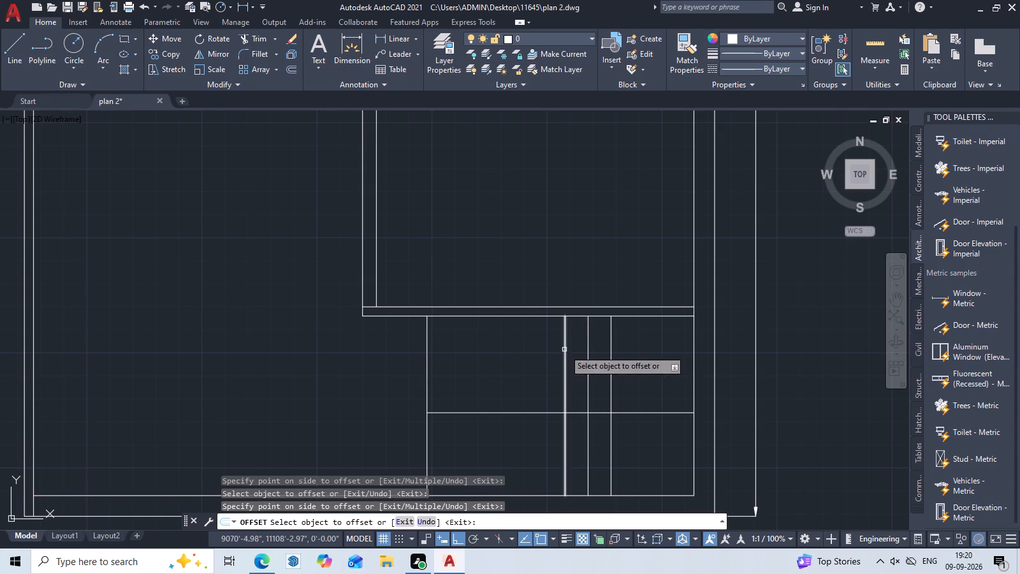
{"action": "left_click", "coordinate": [565, 349]}
{"action": "left_click", "coordinate": [541, 355]}
{"action": "left_click", "coordinate": [540, 355]}
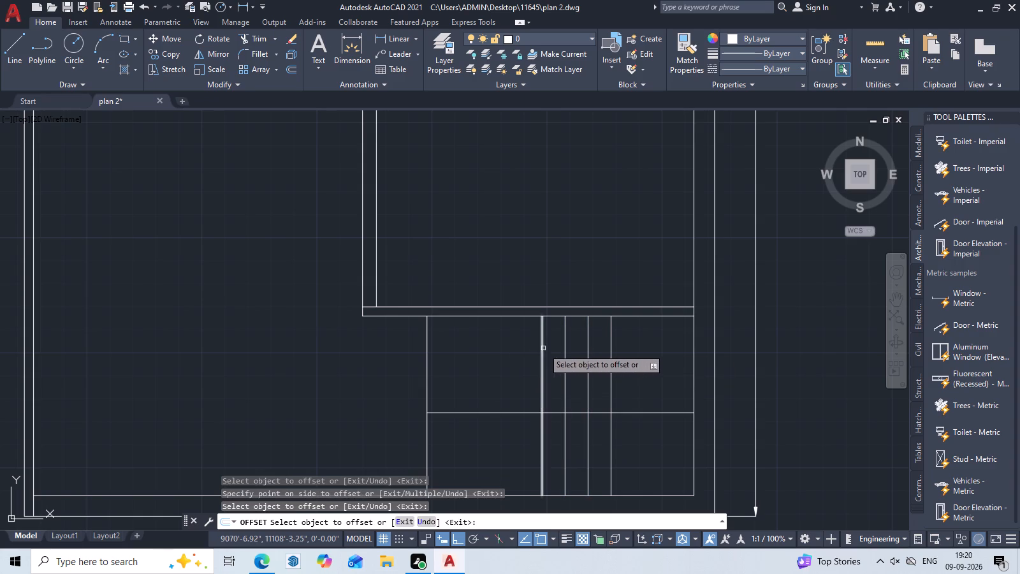
{"action": "left_click", "coordinate": [543, 348]}
{"action": "left_click", "coordinate": [510, 358]}
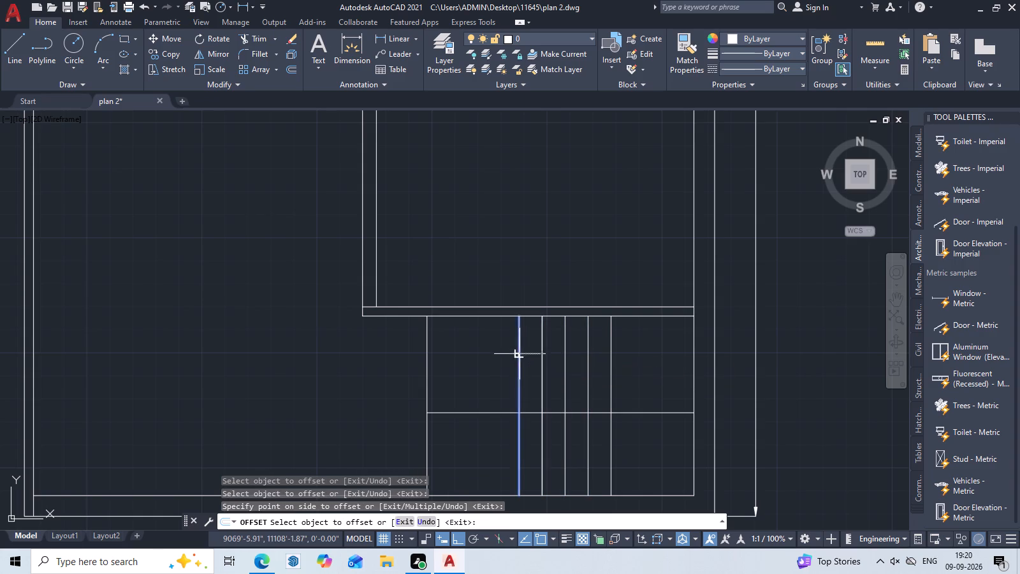
{"action": "left_click", "coordinate": [520, 354]}
{"action": "left_click", "coordinate": [481, 358]}
{"action": "left_click", "coordinate": [496, 355]}
{"action": "left_click", "coordinate": [472, 358]}
{"action": "left_click", "coordinate": [472, 358]}
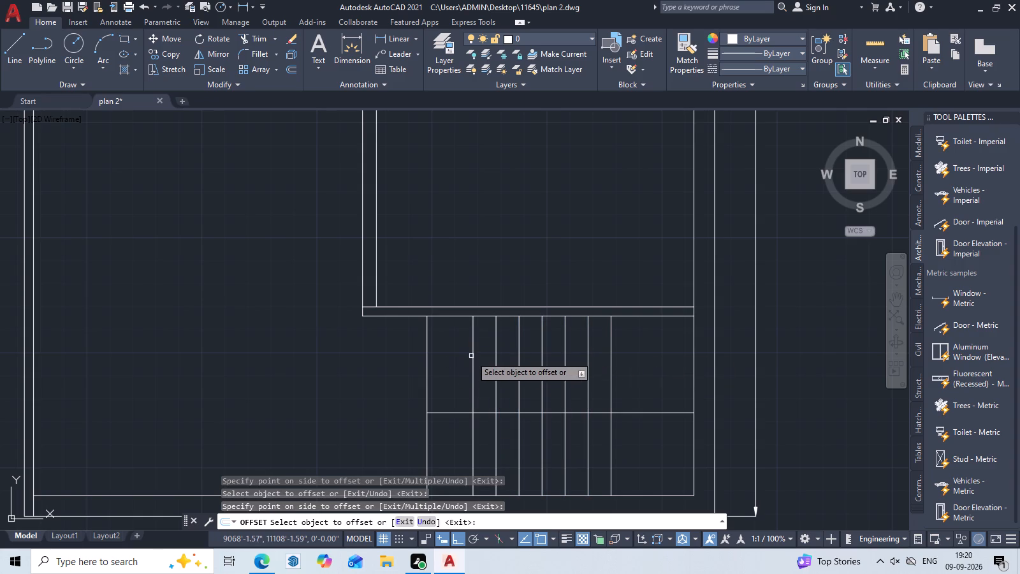
{"action": "left_click", "coordinate": [471, 356]}
{"action": "left_click", "coordinate": [455, 361]}
{"action": "scroll", "coordinate": [476, 360], "scroll_direction": "down", "scroll_amount": 1}
{"action": "middle_click", "coordinate": [504, 364]}
{"action": "key", "text": "Escape"}
{"action": "scroll", "coordinate": [569, 365], "scroll_direction": "up", "scroll_amount": 2}
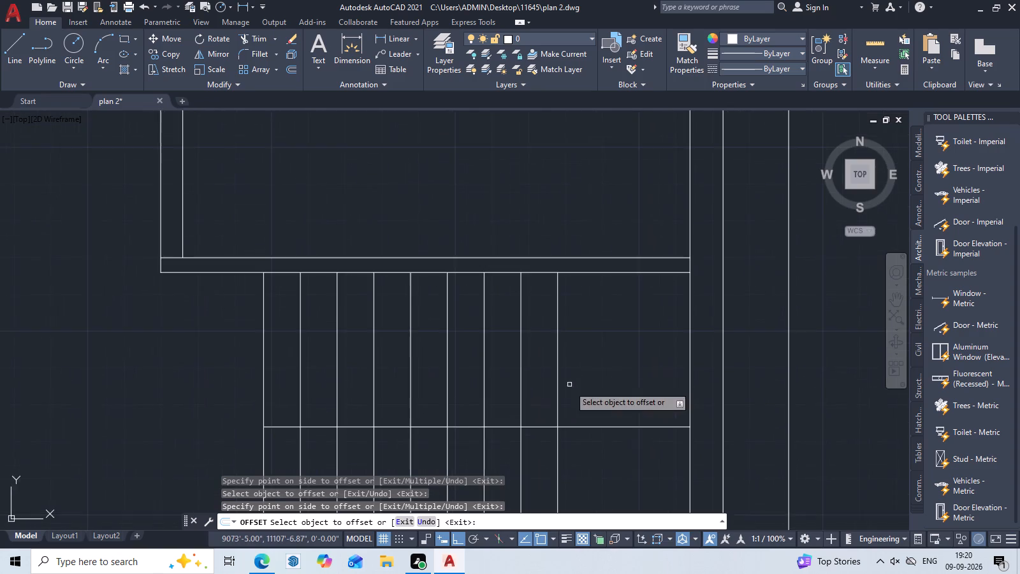
{"action": "middle_click_drag", "start_coordinate": [569, 386], "coordinate": [578, 371]}
{"action": "middle_click", "coordinate": [687, 368]}
{"action": "key", "text": "space"}
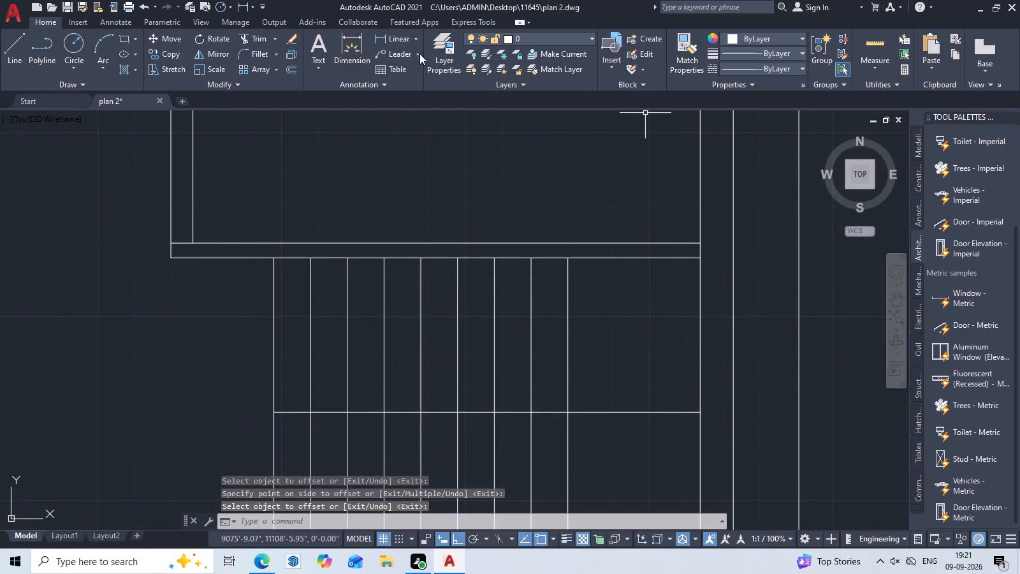
Add linear dimensions for the staircase's overall length along the upper wall and its overall width beside the right wall.
{"action": "double_click", "coordinate": [388, 41]}
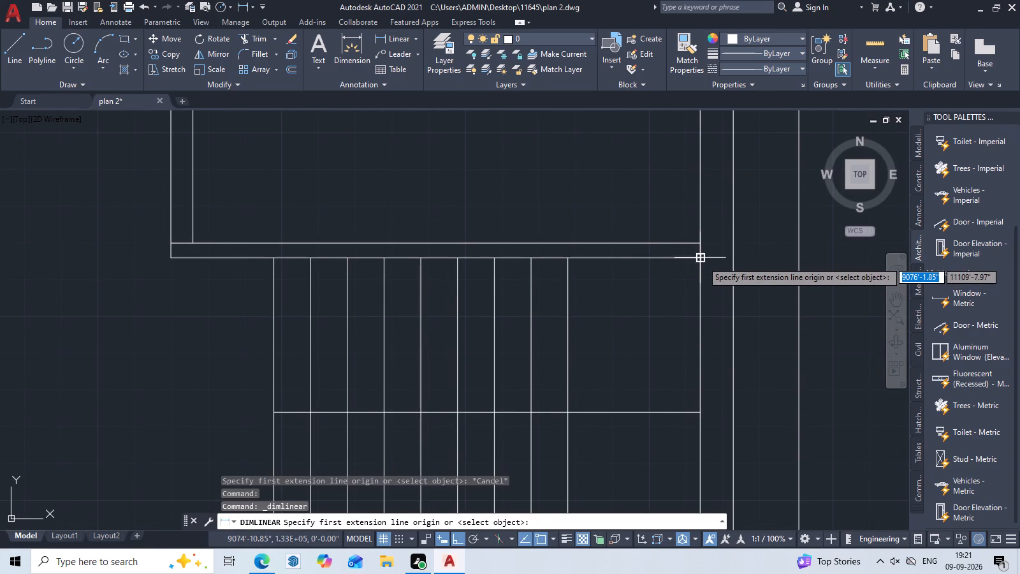
{"action": "left_click", "coordinate": [702, 261]}
{"action": "left_click", "coordinate": [271, 259]}
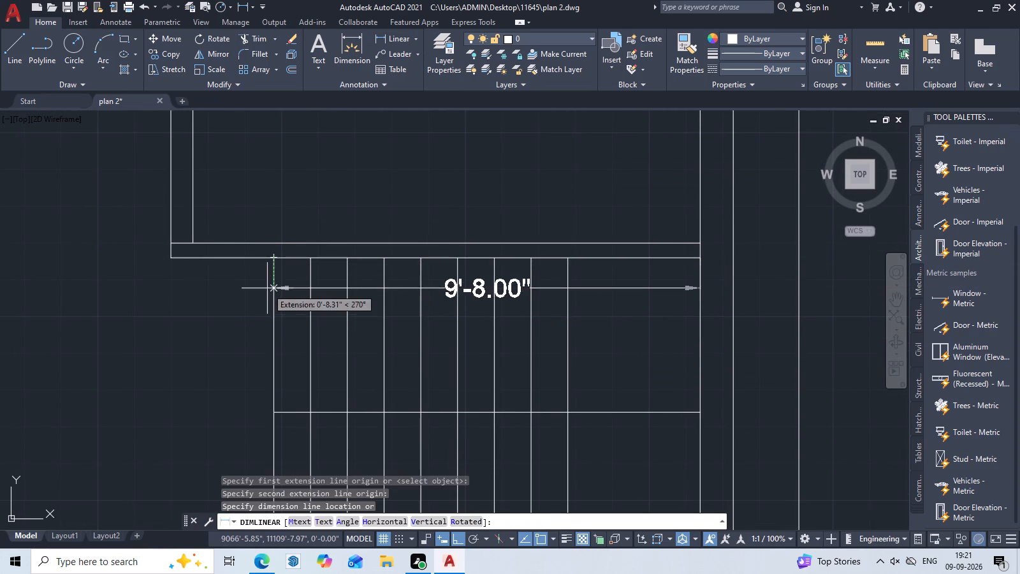
{"action": "double_click", "coordinate": [267, 288]}
{"action": "middle_click_drag", "start_coordinate": [621, 336], "coordinate": [615, 272]}
{"action": "key", "text": "space"}
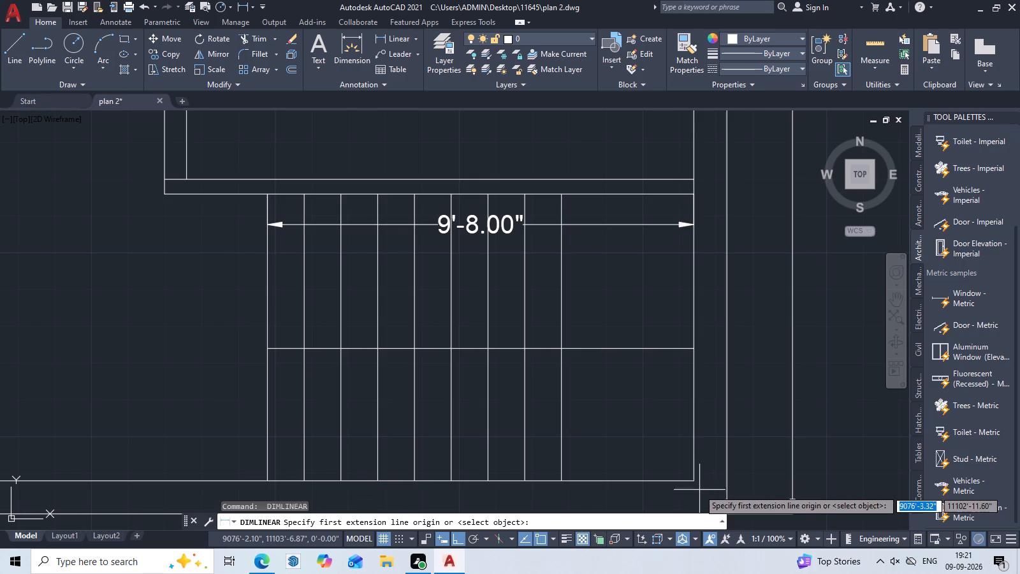
{"action": "left_click", "coordinate": [695, 484]}
{"action": "left_click", "coordinate": [694, 196]}
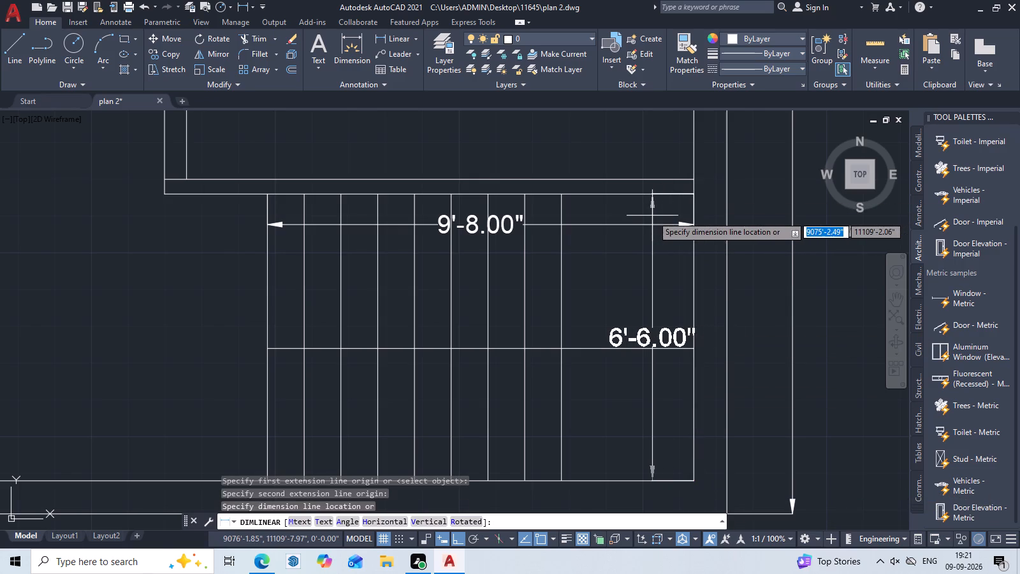
{"action": "left_click", "coordinate": [648, 219]}
Dimension the lower flight's width, from the bottom wall line to the horizontal dividing line, on the landing side.
{"action": "middle_click_drag", "start_coordinate": [564, 466], "coordinate": [583, 367]}
{"action": "key", "text": "space"}
{"action": "left_click", "coordinate": [582, 381]}
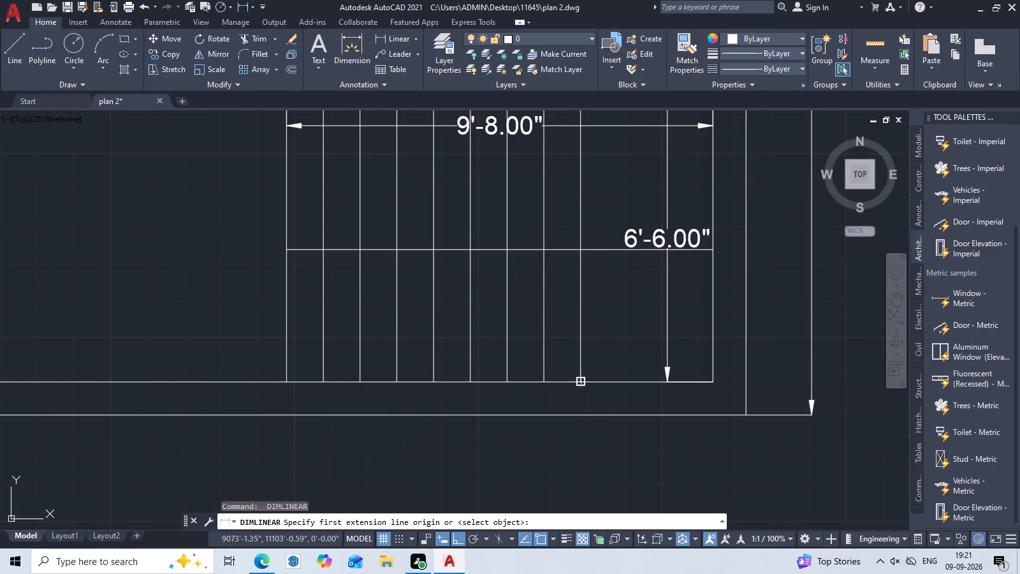
{"action": "left_click", "coordinate": [579, 251]}
{"action": "left_click", "coordinate": [599, 275]}
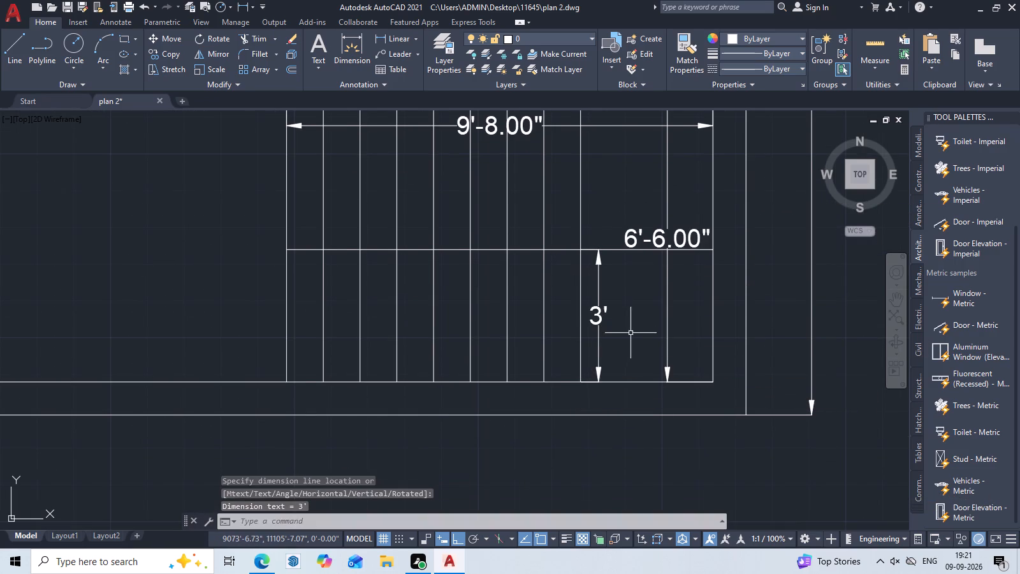
{"action": "middle_click_drag", "start_coordinate": [632, 341], "coordinate": [647, 416]}
{"action": "key", "text": "Escape"}
Examine the second floor plan's rooms, walls and doors above the staircase, alongside the ground floor plan.
{"action": "scroll", "coordinate": [671, 402], "scroll_direction": "down", "scroll_amount": 1}
{"action": "middle_click_drag", "start_coordinate": [683, 439], "coordinate": [691, 473]}
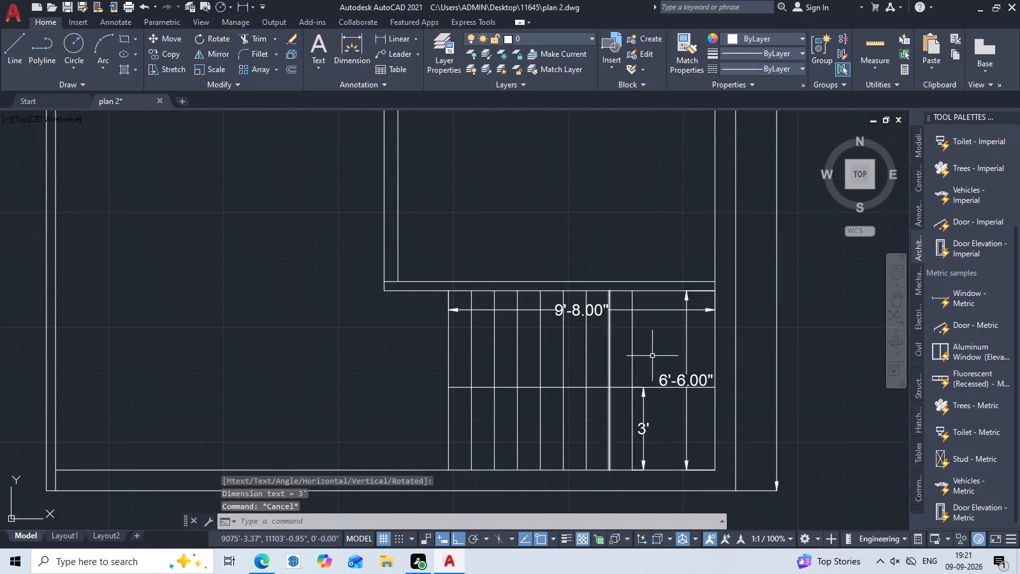
{"action": "middle_click_drag", "start_coordinate": [687, 356], "coordinate": [720, 446]}
{"action": "scroll", "coordinate": [657, 371], "scroll_direction": "down", "scroll_amount": 2}
{"action": "middle_click_drag", "start_coordinate": [637, 441], "coordinate": [647, 482]}
{"action": "scroll", "coordinate": [622, 332], "scroll_direction": "up", "scroll_amount": 1}
{"action": "scroll", "coordinate": [642, 369], "scroll_direction": "down", "scroll_amount": 1}
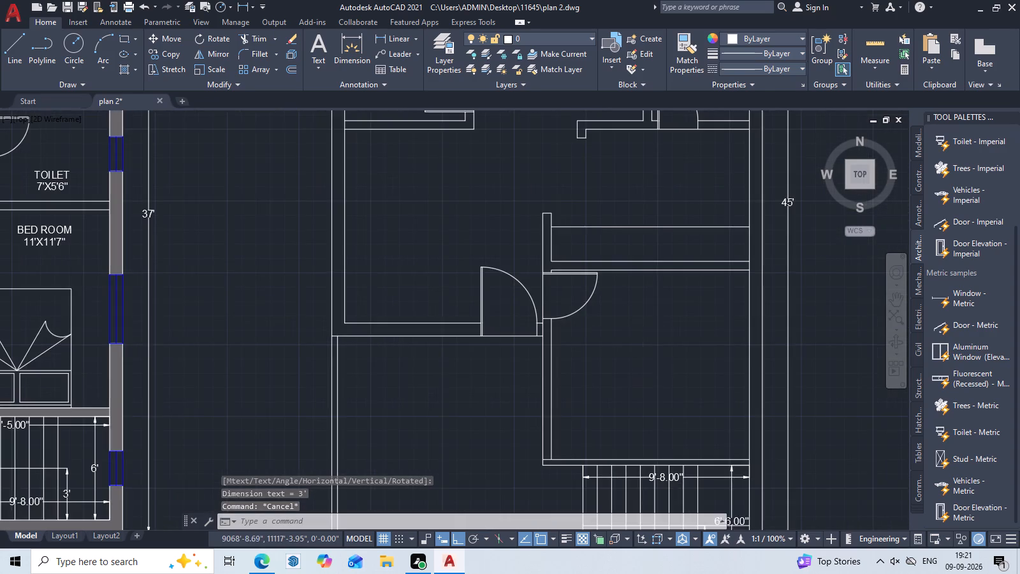
{"action": "key", "text": "Escape"}
{"action": "scroll", "coordinate": [589, 423], "scroll_direction": "up", "scroll_amount": 2}
{"action": "scroll", "coordinate": [583, 195], "scroll_direction": "down", "scroll_amount": 2}
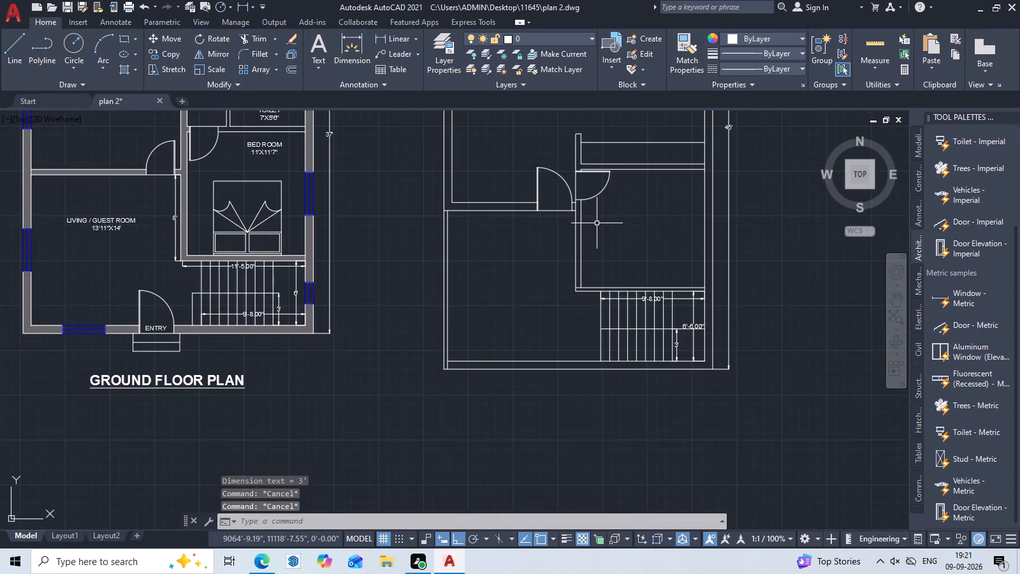
{"action": "middle_click_drag", "start_coordinate": [598, 226], "coordinate": [453, 428]}
{"action": "scroll", "coordinate": [377, 230], "scroll_direction": "up", "scroll_amount": 2}
{"action": "key", "text": "Escape"}
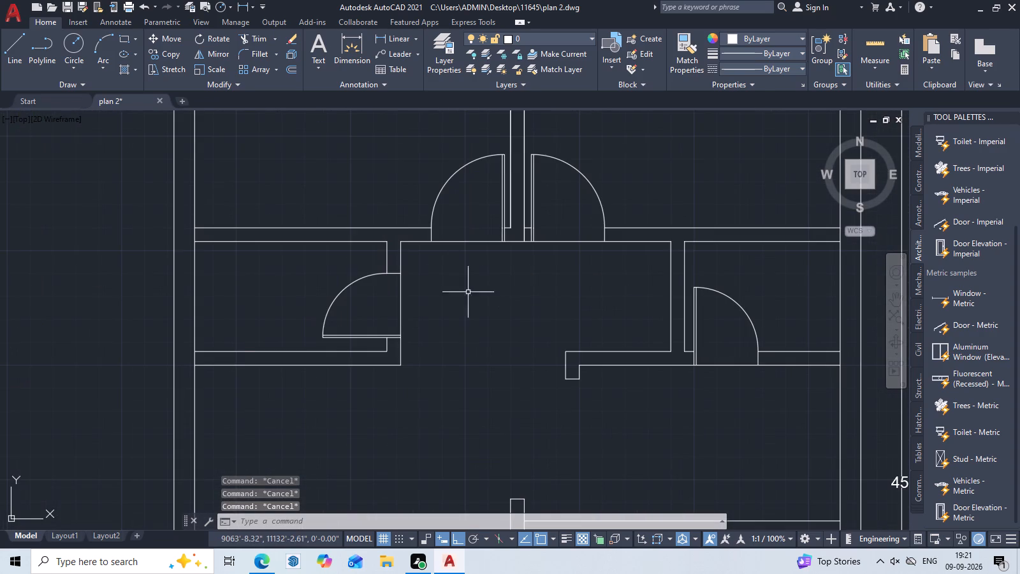
Draw a short vertical line across the central hall's lower wall, near its lower left inner corner.
{"action": "scroll", "coordinate": [324, 289], "scroll_direction": "down", "scroll_amount": 3}
{"action": "middle_click_drag", "start_coordinate": [406, 381], "coordinate": [513, 352]}
{"action": "scroll", "coordinate": [478, 348], "scroll_direction": "up", "scroll_amount": 2}
{"action": "middle_click_drag", "start_coordinate": [441, 387], "coordinate": [484, 347]}
{"action": "scroll", "coordinate": [412, 342], "scroll_direction": "up", "scroll_amount": 2}
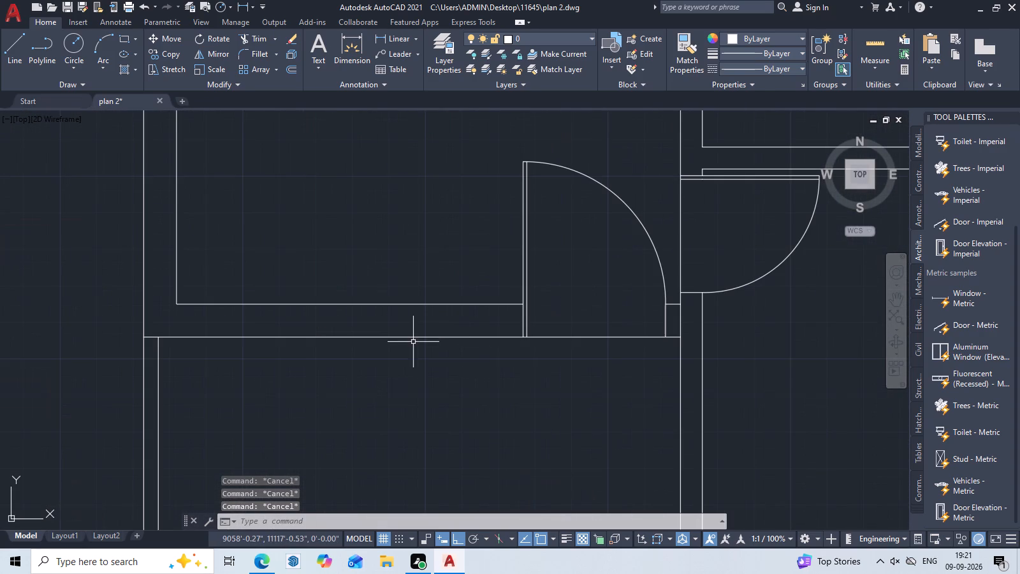
{"action": "type", "text": "L"}
{"action": "key", "text": "space"}
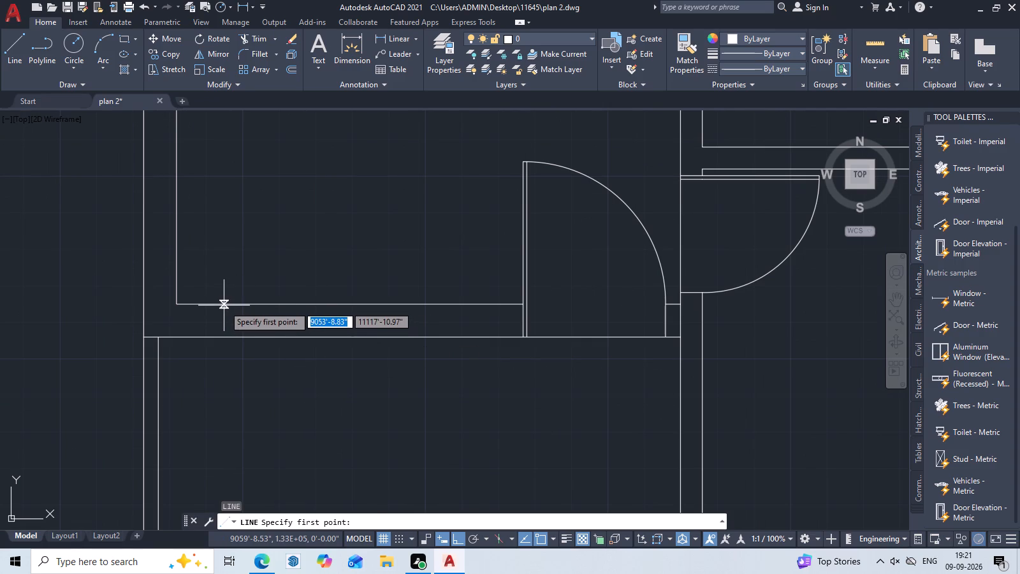
{"action": "left_click", "coordinate": [224, 305]}
{"action": "double_click", "coordinate": [225, 335]}
{"action": "key", "text": "Escape"}
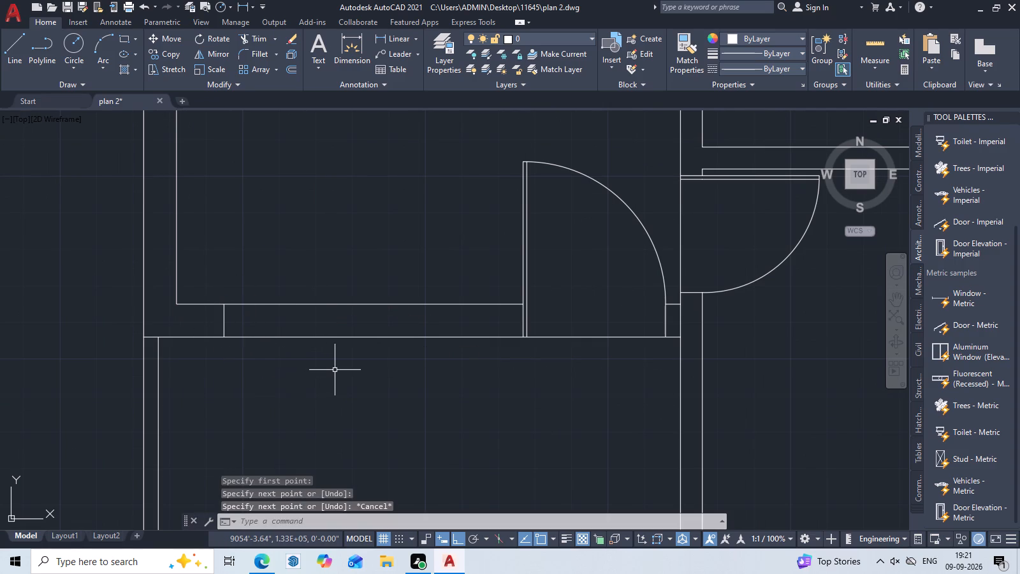
Offset the short line across the lower wall 4' rightward, toward the door.
{"action": "type", "text": "O"}
{"action": "key", "text": "space"}
{"action": "type", "text": "4'"}
{"action": "key", "text": "space"}
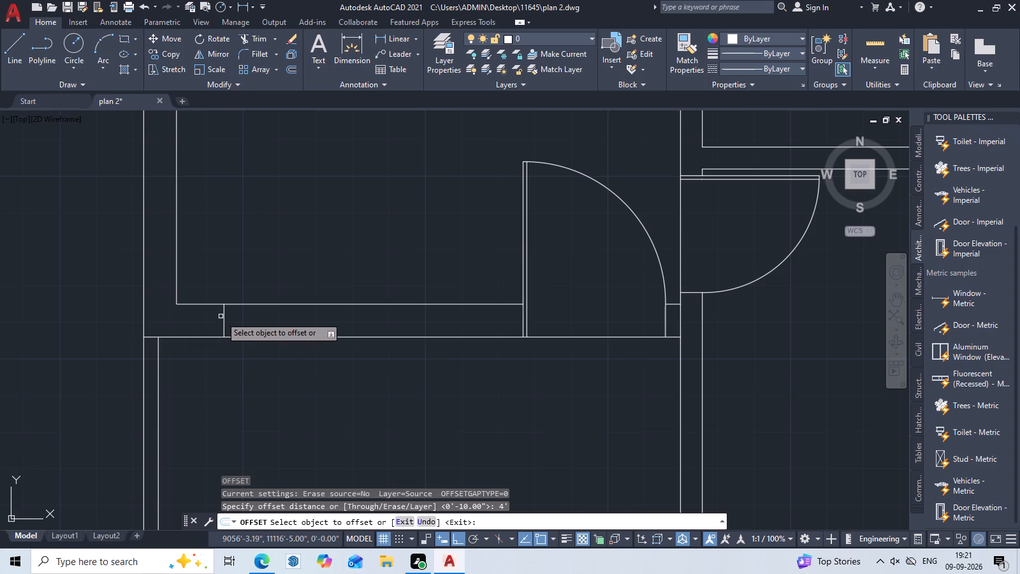
{"action": "left_click", "coordinate": [223, 317]}
{"action": "double_click", "coordinate": [400, 316]}
{"action": "key", "text": "Escape"}
Trim both face lines of the lower wall between the two short vertical lines to form a 4' opening.
{"action": "scroll", "coordinate": [436, 326], "scroll_direction": "down", "scroll_amount": 1}
{"action": "middle_click_drag", "start_coordinate": [457, 333], "coordinate": [576, 360]}
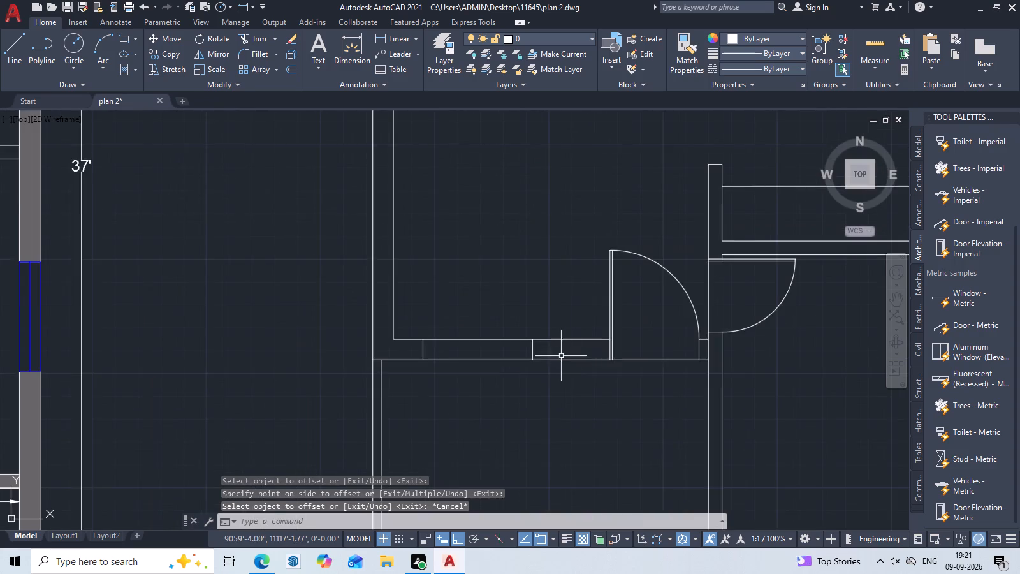
{"action": "scroll", "coordinate": [560, 355], "scroll_direction": "up", "scroll_amount": 1}
{"action": "key", "text": "Escape"}
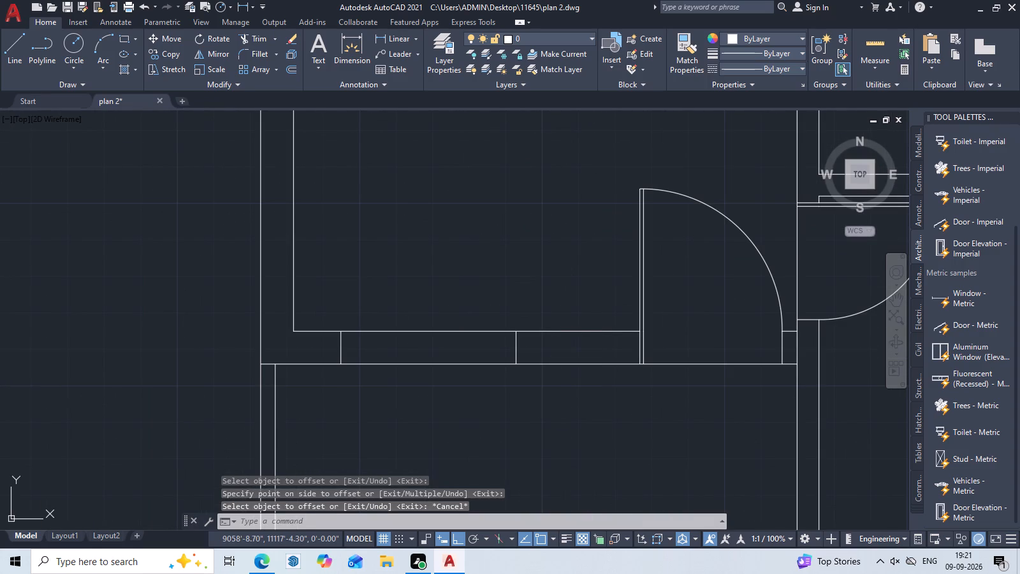
{"action": "type", "text": "TR"}
{"action": "key", "text": "space"}
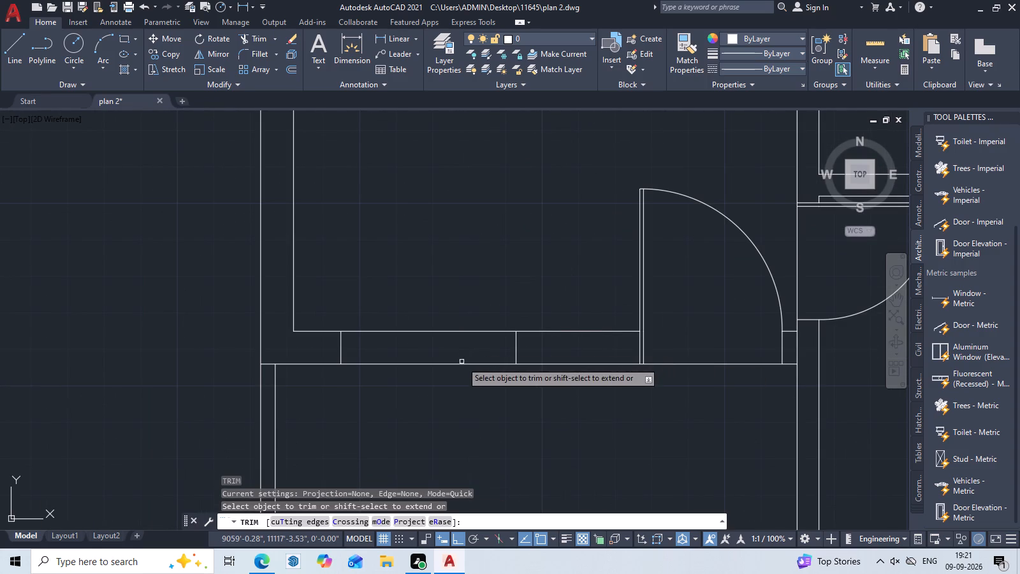
{"action": "left_click", "coordinate": [462, 363]}
{"action": "double_click", "coordinate": [468, 331]}
{"action": "scroll", "coordinate": [468, 323], "scroll_direction": "down", "scroll_amount": 2}
{"action": "middle_click_drag", "start_coordinate": [483, 295], "coordinate": [502, 369]}
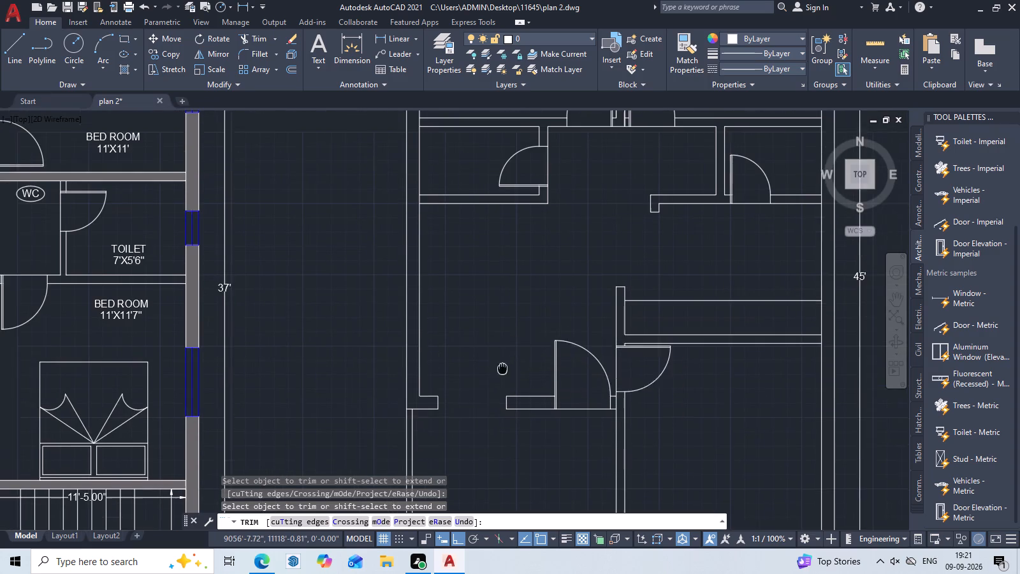
{"action": "middle_click_drag", "start_coordinate": [484, 333], "coordinate": [511, 364]}
{"action": "key", "text": "Escape"}
Examine the bedroom, duct, toilet, kitchen and dining layout of the blue-walled reference plan against the second floor plan.
{"action": "middle_click_drag", "start_coordinate": [511, 363], "coordinate": [566, 382]}
{"action": "type", "text": "L M2P"}
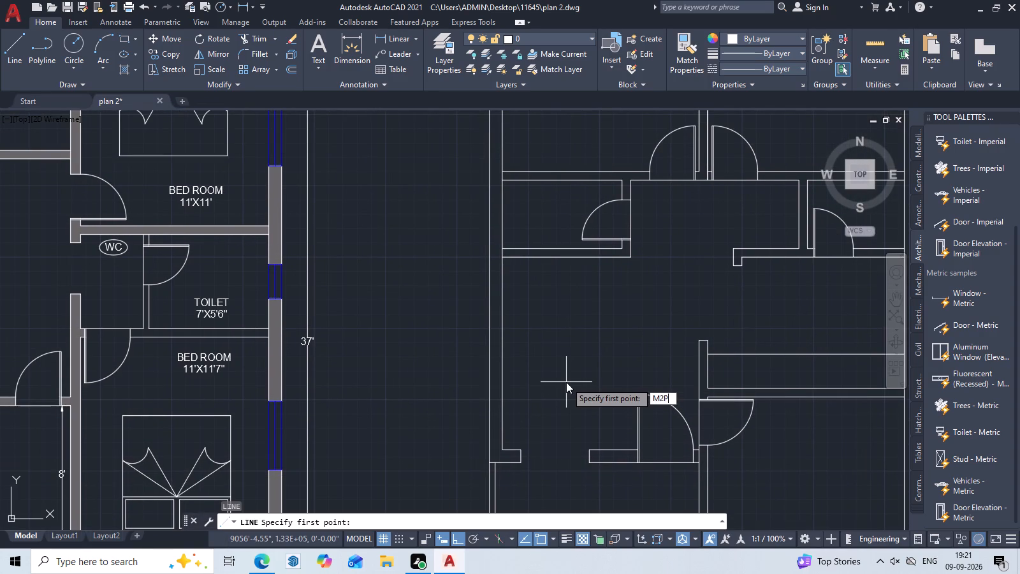
{"action": "scroll", "coordinate": [54, 344], "scroll_direction": "down", "scroll_amount": 2}
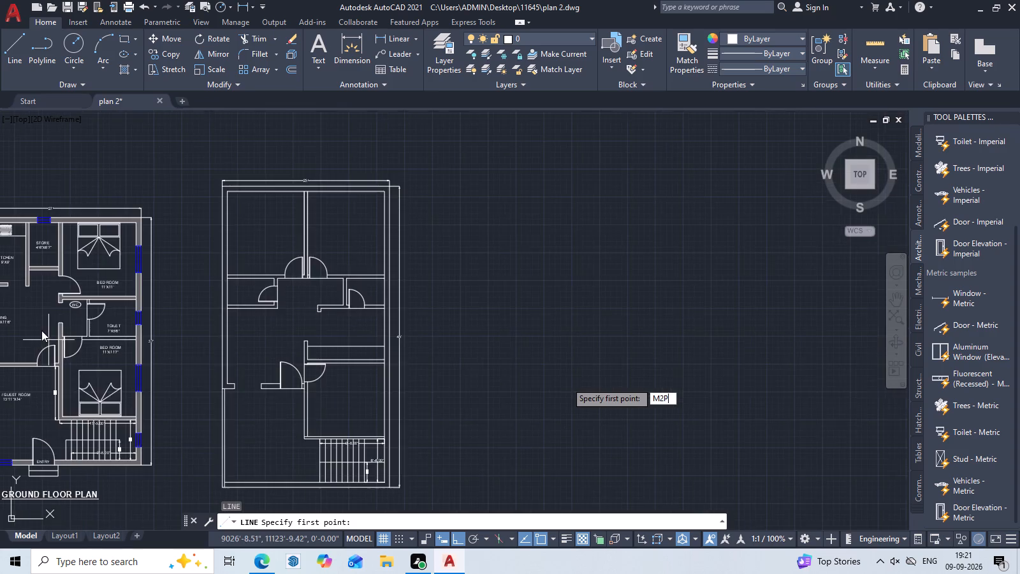
{"action": "middle_click_drag", "start_coordinate": [46, 335], "coordinate": [565, 412]}
{"action": "middle_click_drag", "start_coordinate": [1, 320], "coordinate": [333, 351]}
{"action": "scroll", "coordinate": [217, 363], "scroll_direction": "up", "scroll_amount": 3}
{"action": "middle_click_drag", "start_coordinate": [639, 424], "coordinate": [627, 334]}
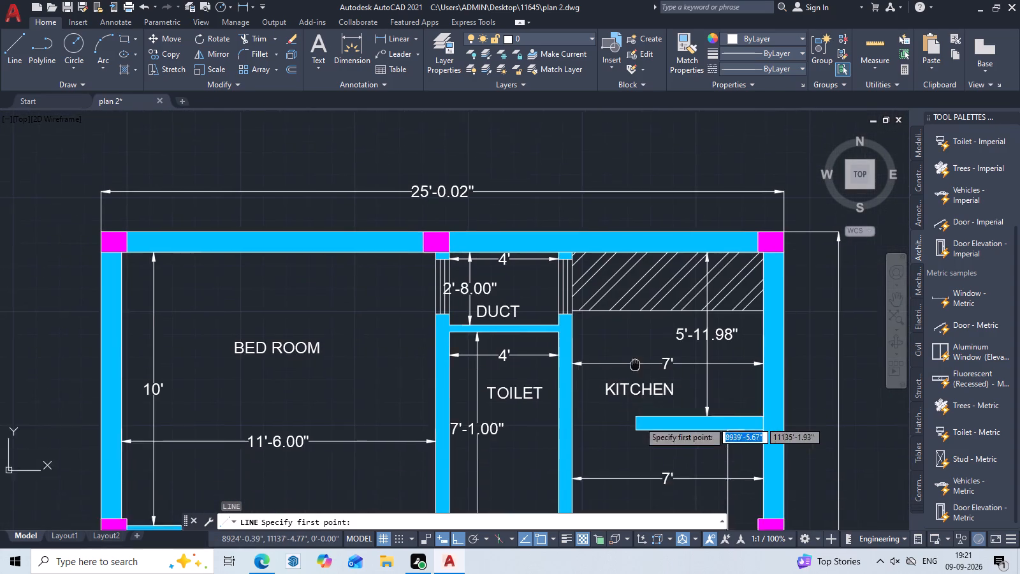
{"action": "middle_click_drag", "start_coordinate": [627, 334], "coordinate": [607, 304]}
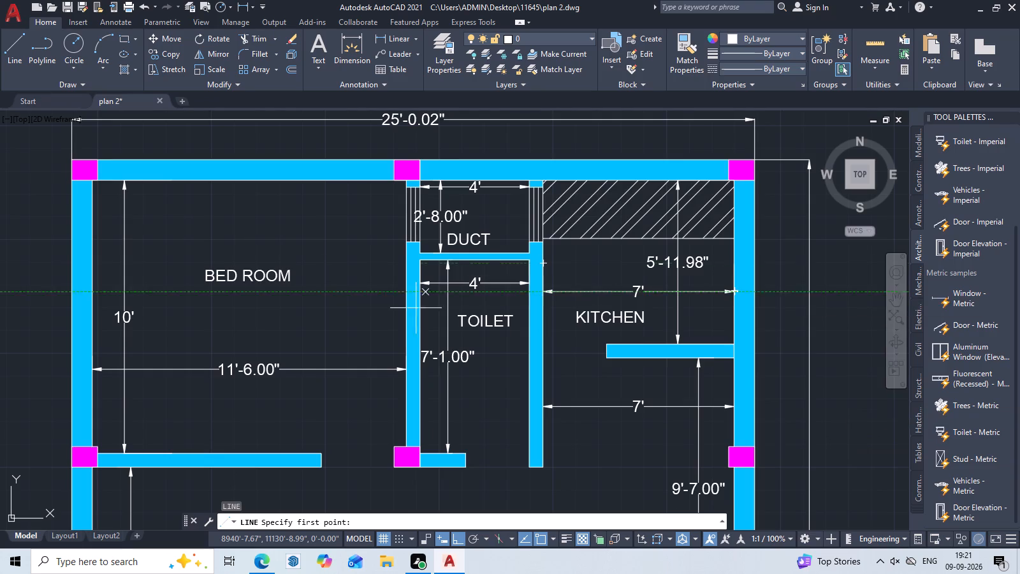
{"action": "scroll", "coordinate": [514, 335], "scroll_direction": "down", "scroll_amount": 1}
{"action": "middle_click_drag", "start_coordinate": [495, 309], "coordinate": [470, 239]}
{"action": "middle_click_drag", "start_coordinate": [420, 381], "coordinate": [386, 309]}
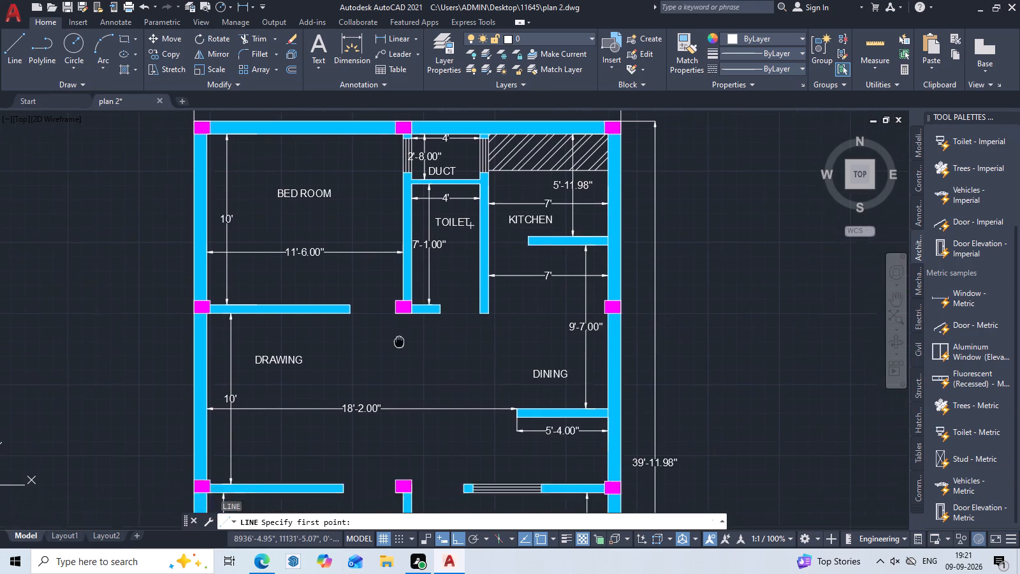
{"action": "middle_click_drag", "start_coordinate": [386, 309], "coordinate": [387, 311]}
{"action": "middle_click_drag", "start_coordinate": [421, 290], "coordinate": [399, 449]}
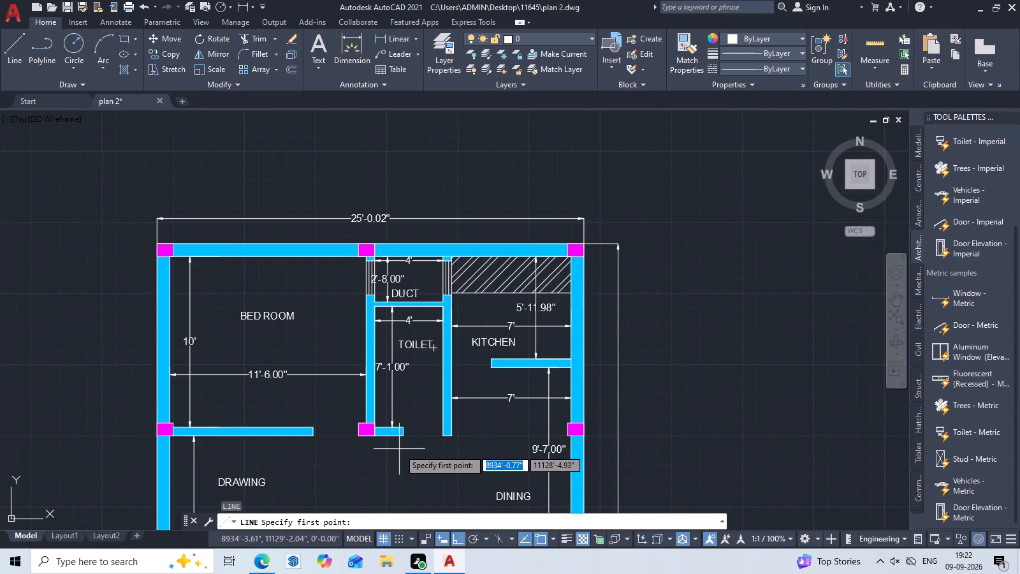
{"action": "scroll", "coordinate": [436, 280], "scroll_direction": "up", "scroll_amount": 1}
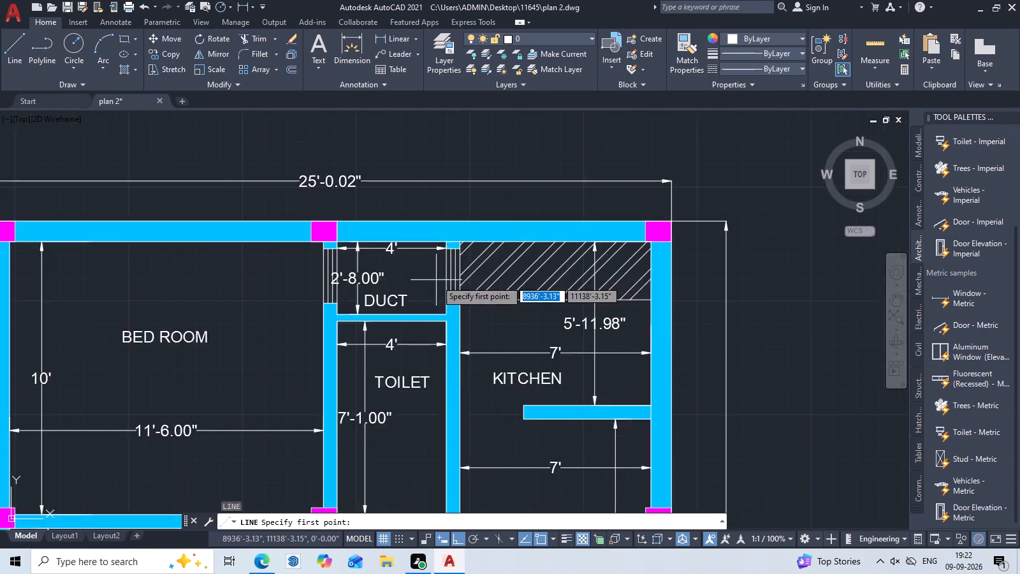
{"action": "scroll", "coordinate": [436, 280], "scroll_direction": "up", "scroll_amount": 1}
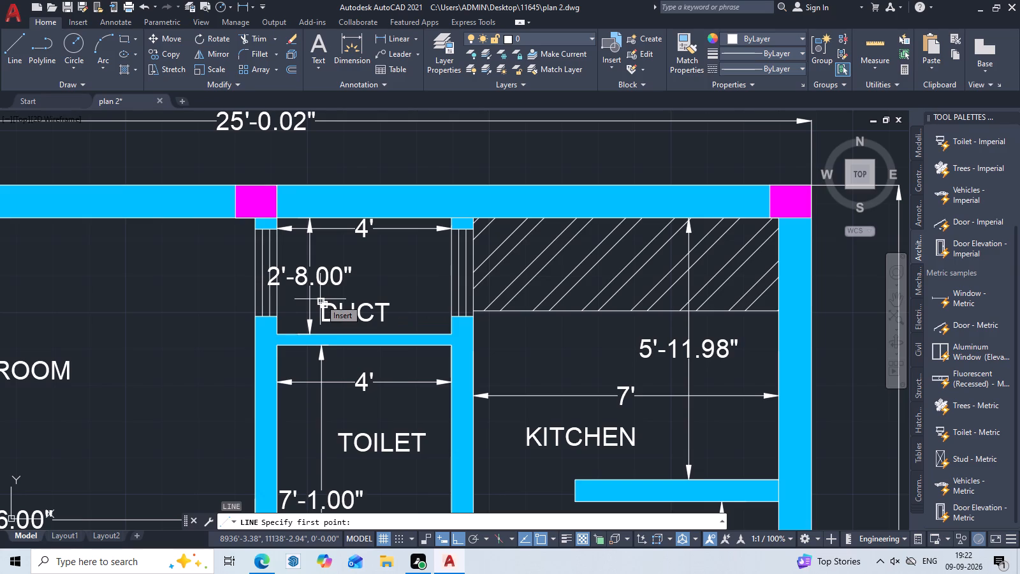
{"action": "scroll", "coordinate": [313, 299], "scroll_direction": "down", "scroll_amount": 6}
{"action": "middle_click_drag", "start_coordinate": [590, 362], "coordinate": [396, 355]}
{"action": "scroll", "coordinate": [543, 350], "scroll_direction": "up", "scroll_amount": 3}
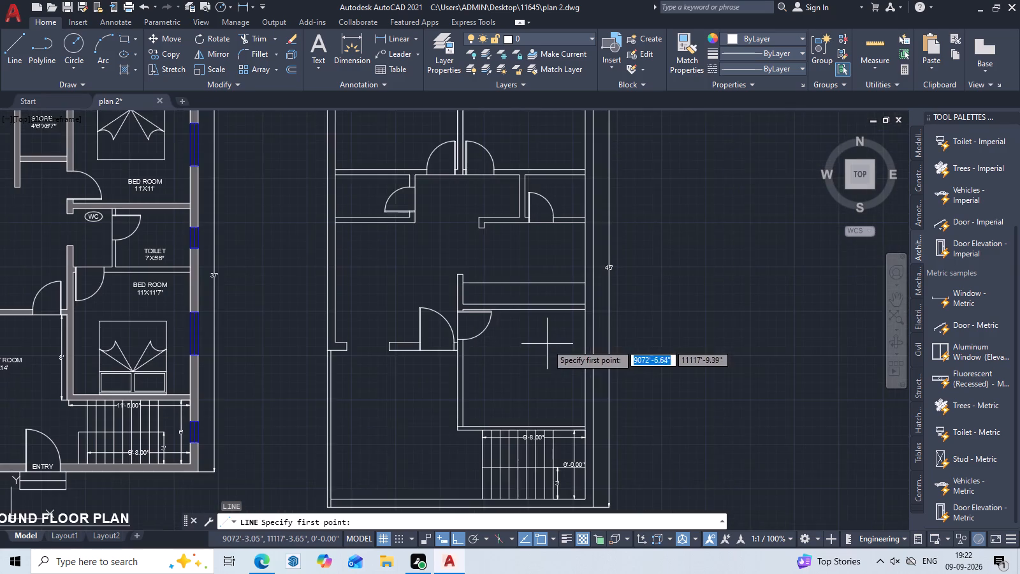
{"action": "middle_click_drag", "start_coordinate": [548, 344], "coordinate": [494, 350]}
{"action": "scroll", "coordinate": [448, 289], "scroll_direction": "up", "scroll_amount": 2}
{"action": "middle_click_drag", "start_coordinate": [503, 380], "coordinate": [512, 480]}
{"action": "scroll", "coordinate": [489, 335], "scroll_direction": "down", "scroll_amount": 2}
{"action": "middle_click_drag", "start_coordinate": [525, 423], "coordinate": [530, 337]}
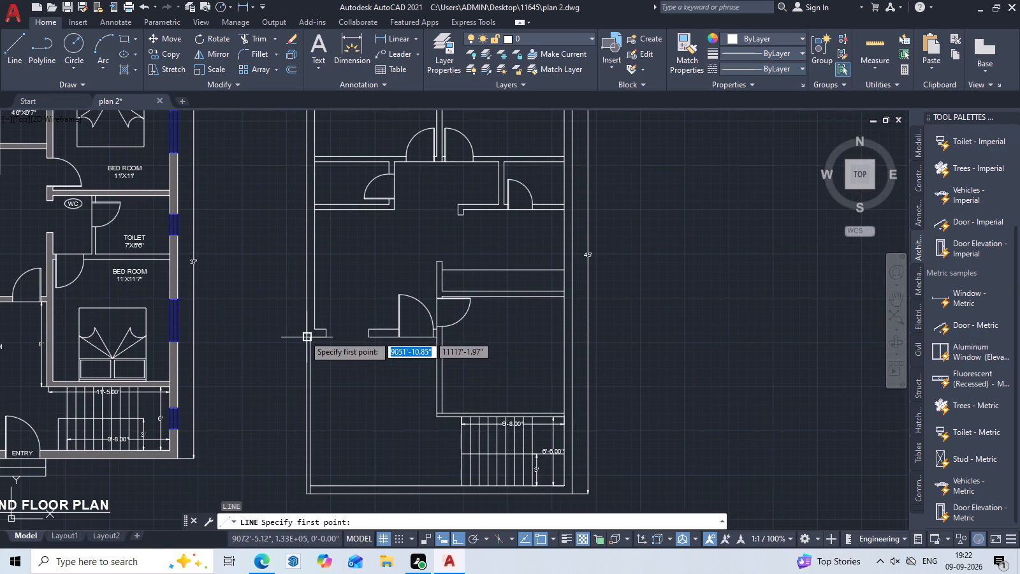
{"action": "middle_click_drag", "start_coordinate": [382, 365], "coordinate": [422, 416]}
{"action": "key", "text": "Escape"}
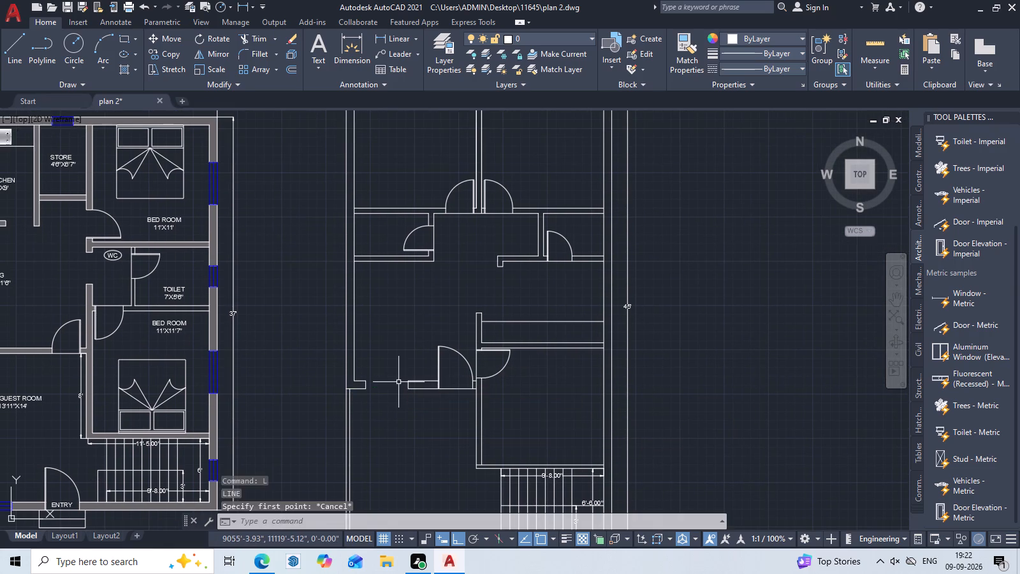
Measure the duct windows and the wall between duct and toilet in the blue-walled reference plan.
{"action": "scroll", "coordinate": [398, 382], "scroll_direction": "down", "scroll_amount": 2}
{"action": "middle_click_drag", "start_coordinate": [161, 340], "coordinate": [704, 366]}
{"action": "middle_click_drag", "start_coordinate": [507, 327], "coordinate": [560, 332]}
{"action": "scroll", "coordinate": [518, 325], "scroll_direction": "up", "scroll_amount": 3}
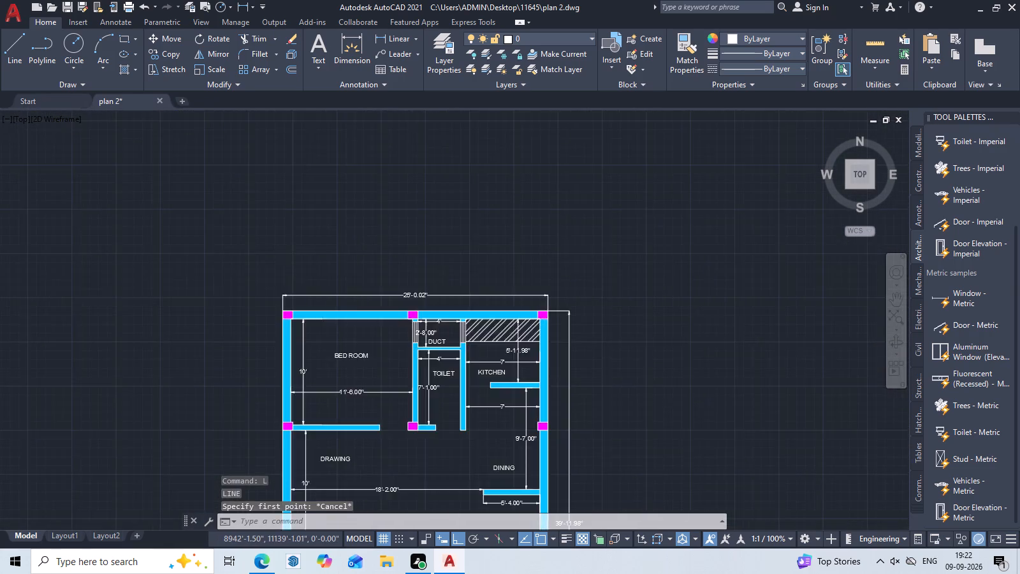
{"action": "scroll", "coordinate": [518, 325], "scroll_direction": "up", "scroll_amount": 2}
{"action": "scroll", "coordinate": [618, 360], "scroll_direction": "up", "scroll_amount": 3}
{"action": "scroll", "coordinate": [242, 383], "scroll_direction": "down", "scroll_amount": 3}
{"action": "middle_click_drag", "start_coordinate": [168, 372], "coordinate": [632, 358]}
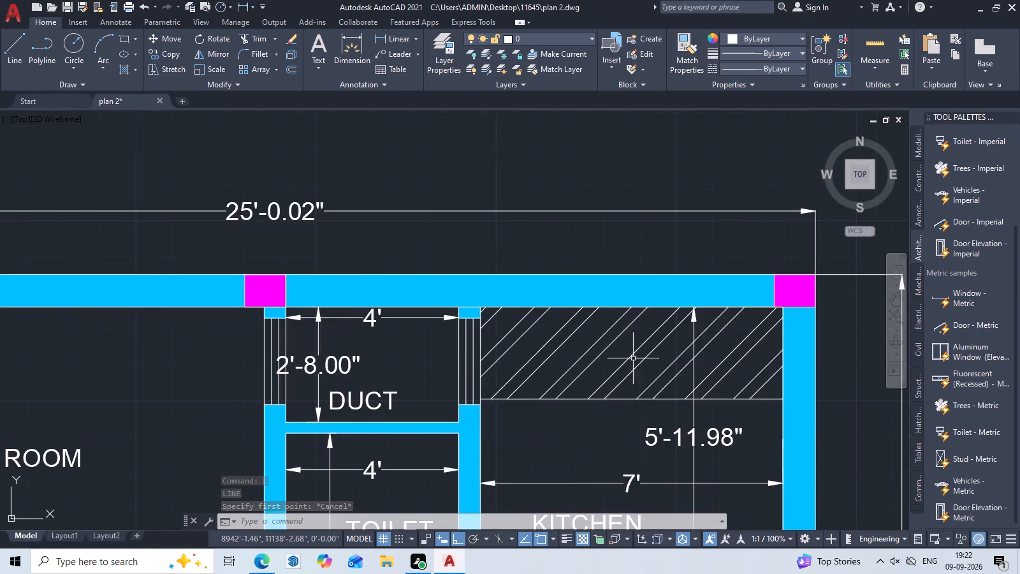
{"action": "scroll", "coordinate": [381, 352], "scroll_direction": "up", "scroll_amount": 3}
{"action": "scroll", "coordinate": [135, 342], "scroll_direction": "down", "scroll_amount": 3}
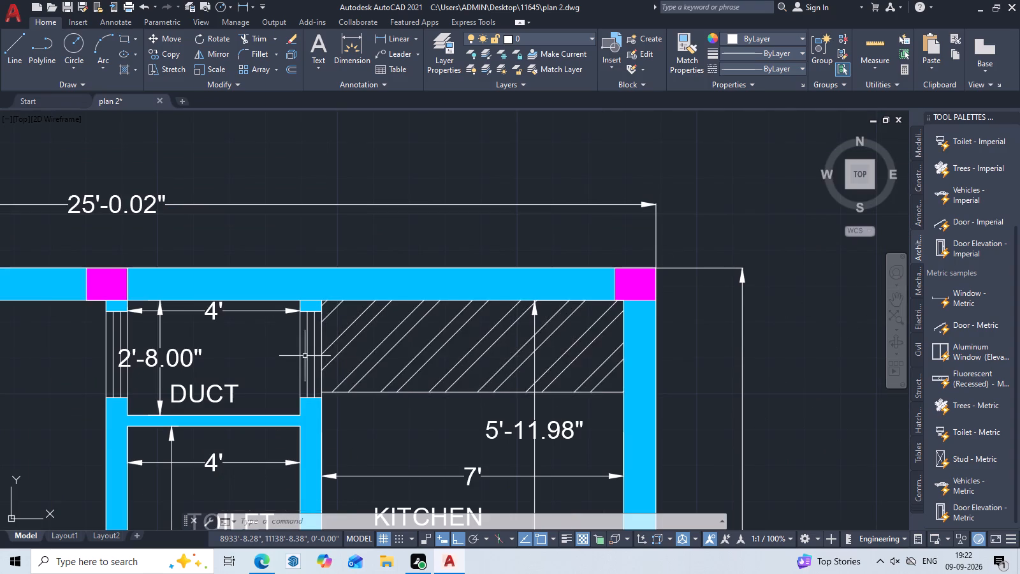
{"action": "scroll", "coordinate": [305, 356], "scroll_direction": "up", "scroll_amount": 3}
{"action": "left_click", "coordinate": [870, 50]}
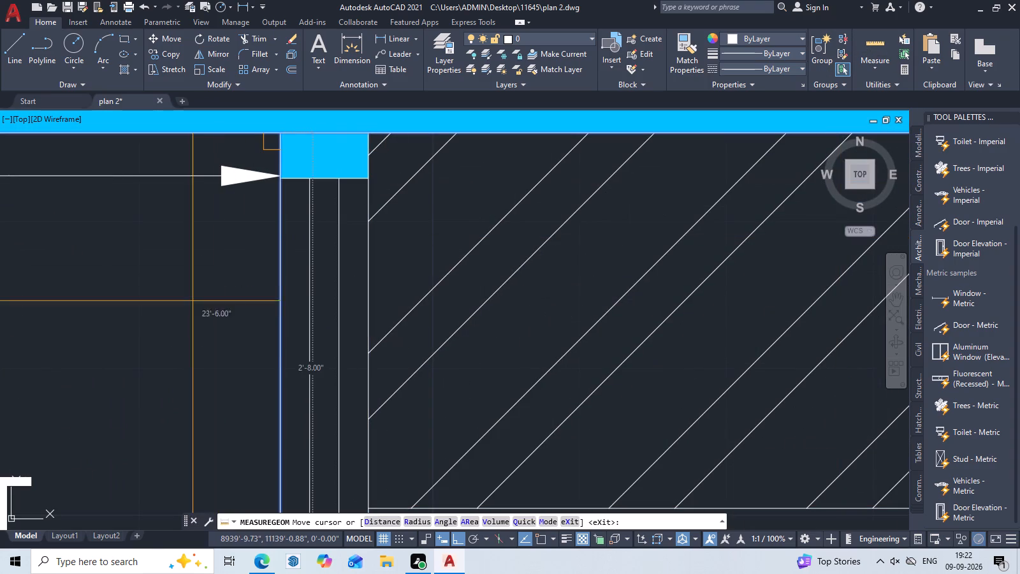
{"action": "scroll", "coordinate": [328, 348], "scroll_direction": "down", "scroll_amount": 3}
{"action": "middle_click_drag", "start_coordinate": [331, 344], "coordinate": [389, 228]}
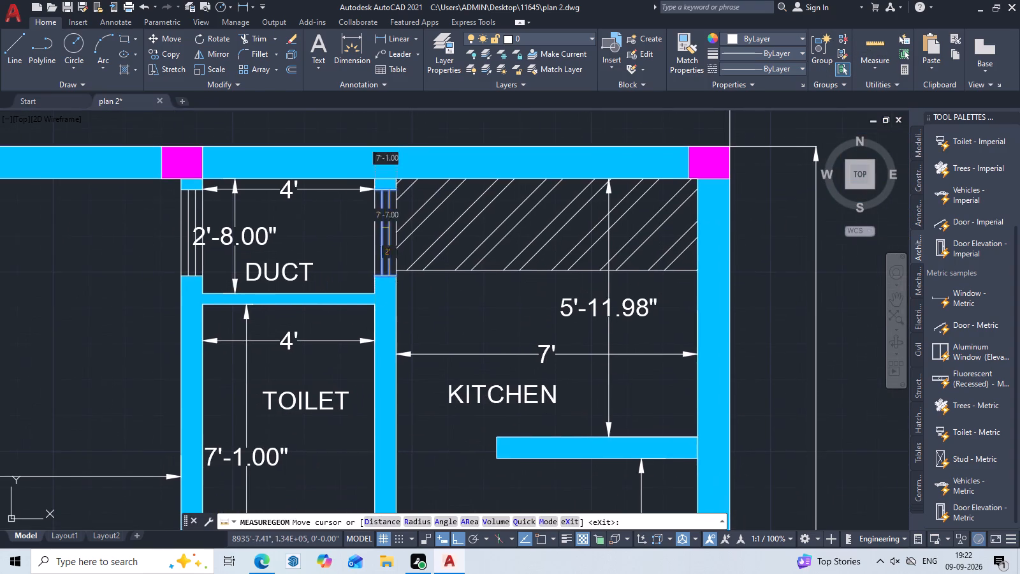
{"action": "scroll", "coordinate": [309, 301], "scroll_direction": "up", "scroll_amount": 2}
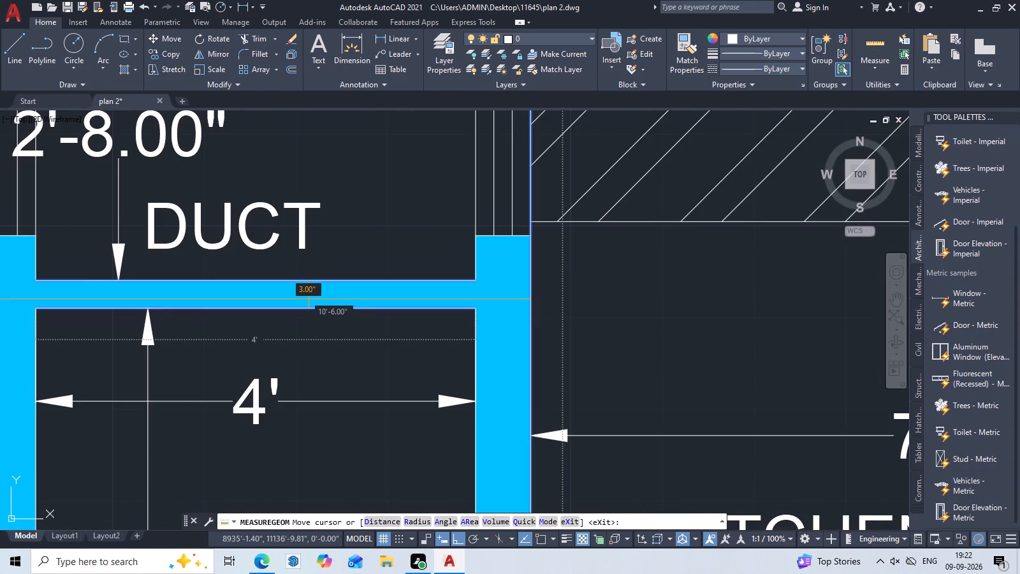
{"action": "scroll", "coordinate": [309, 297], "scroll_direction": "down", "scroll_amount": 2}
{"action": "key", "text": "Escape"}
Examine the toilet and kitchen walls in the reference plan, then the second floor plan's central hall.
{"action": "scroll", "coordinate": [372, 323], "scroll_direction": "down", "scroll_amount": 2}
{"action": "middle_click_drag", "start_coordinate": [472, 349], "coordinate": [424, 325]}
{"action": "scroll", "coordinate": [386, 306], "scroll_direction": "down", "scroll_amount": 3}
{"action": "middle_click_drag", "start_coordinate": [416, 323], "coordinate": [356, 305]}
{"action": "scroll", "coordinate": [305, 298], "scroll_direction": "up", "scroll_amount": 5}
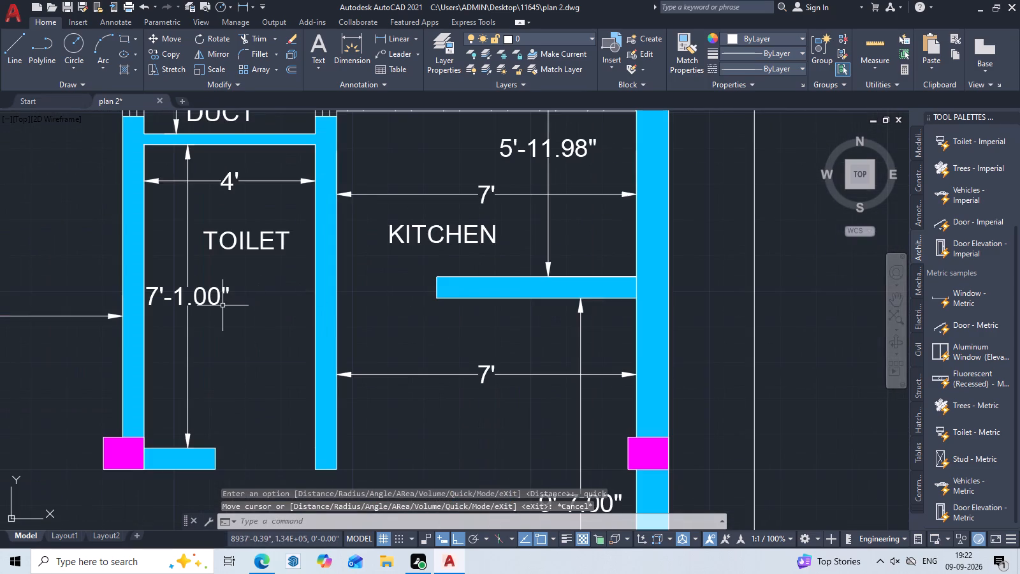
{"action": "scroll", "coordinate": [200, 316], "scroll_direction": "down", "scroll_amount": 2}
{"action": "middle_click_drag", "start_coordinate": [419, 382], "coordinate": [258, 367]}
{"action": "scroll", "coordinate": [366, 358], "scroll_direction": "down", "scroll_amount": 2}
{"action": "scroll", "coordinate": [640, 379], "scroll_direction": "down", "scroll_amount": 1}
{"action": "middle_click_drag", "start_coordinate": [640, 379], "coordinate": [391, 363]}
{"action": "middle_click_drag", "start_coordinate": [576, 358], "coordinate": [365, 349]}
{"action": "scroll", "coordinate": [405, 349], "scroll_direction": "up", "scroll_amount": 2}
{"action": "middle_click_drag", "start_coordinate": [529, 377], "coordinate": [500, 317]}
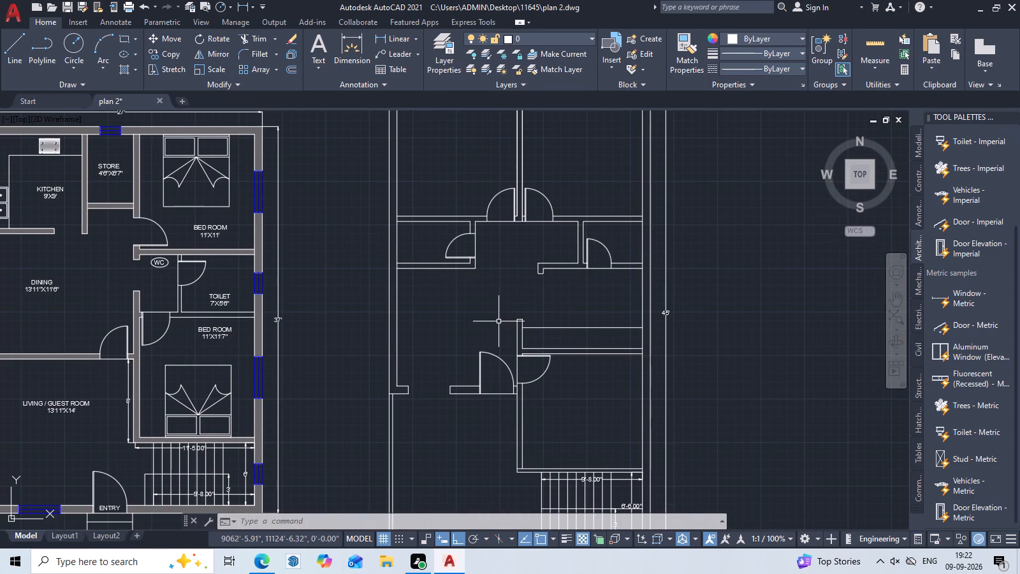
{"action": "key", "text": "Escape"}
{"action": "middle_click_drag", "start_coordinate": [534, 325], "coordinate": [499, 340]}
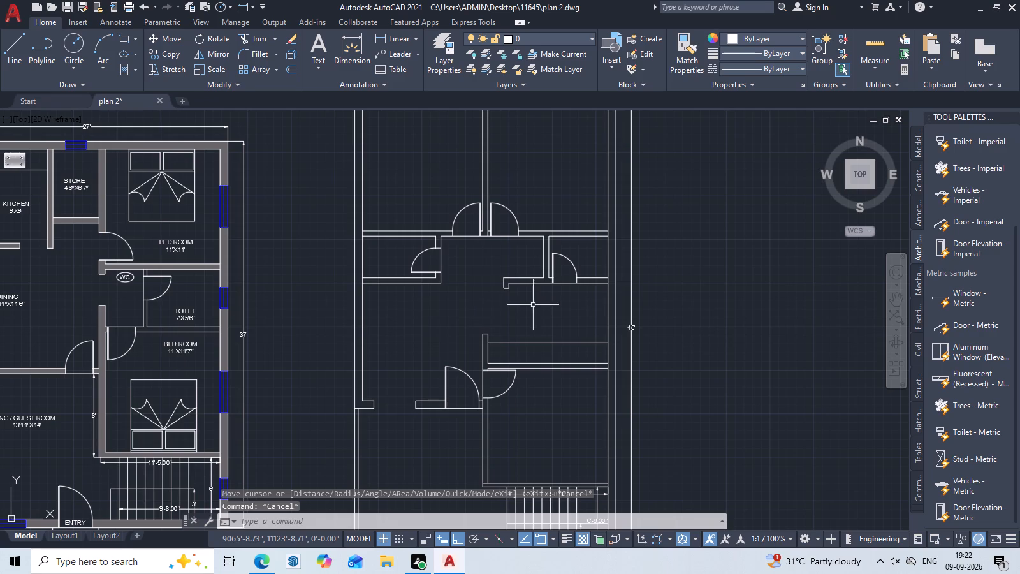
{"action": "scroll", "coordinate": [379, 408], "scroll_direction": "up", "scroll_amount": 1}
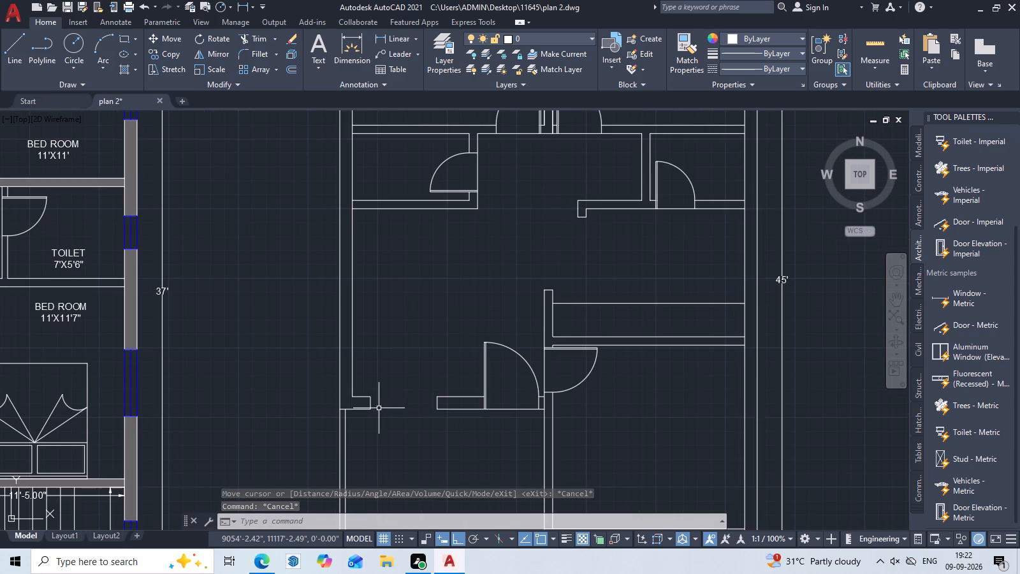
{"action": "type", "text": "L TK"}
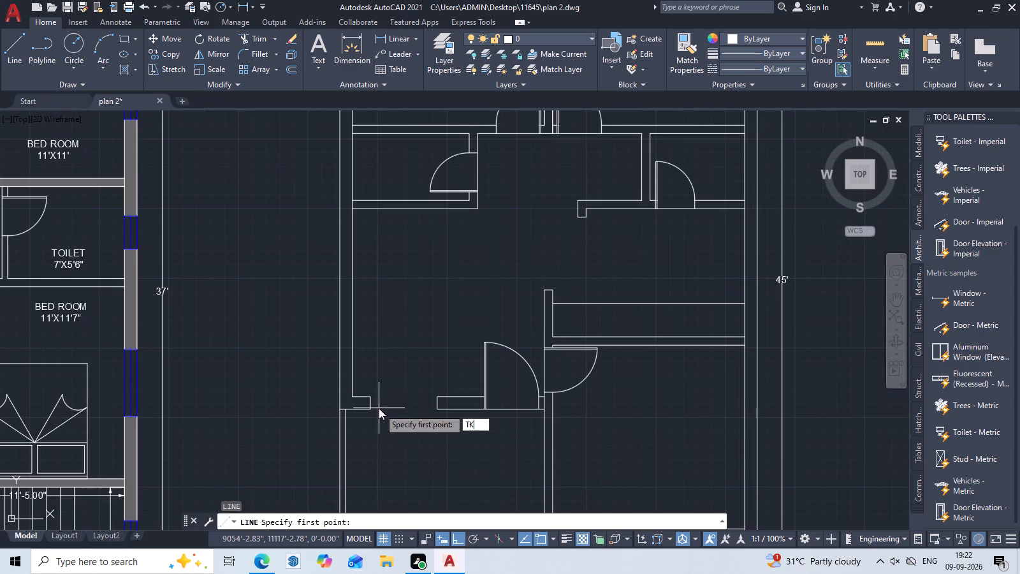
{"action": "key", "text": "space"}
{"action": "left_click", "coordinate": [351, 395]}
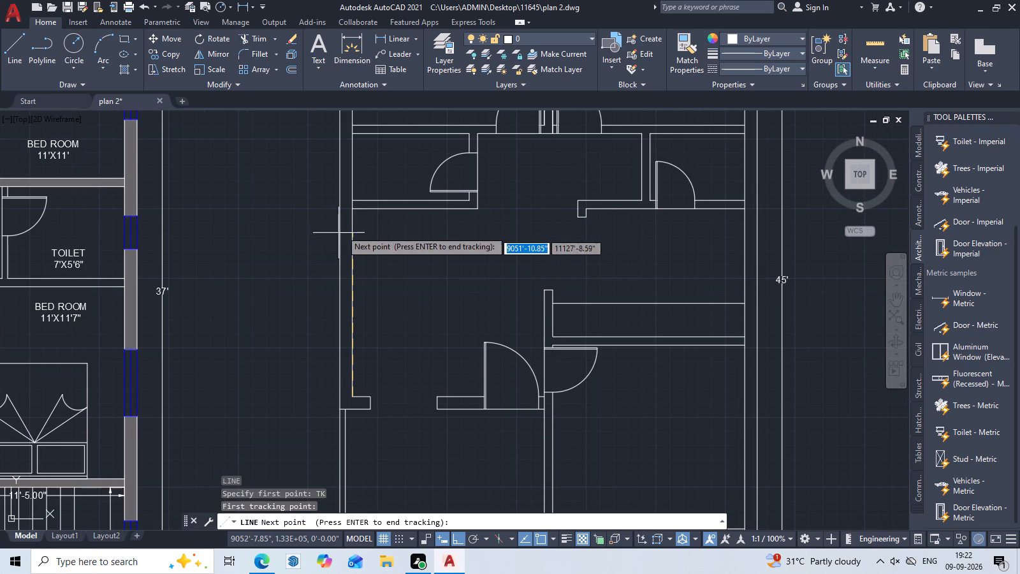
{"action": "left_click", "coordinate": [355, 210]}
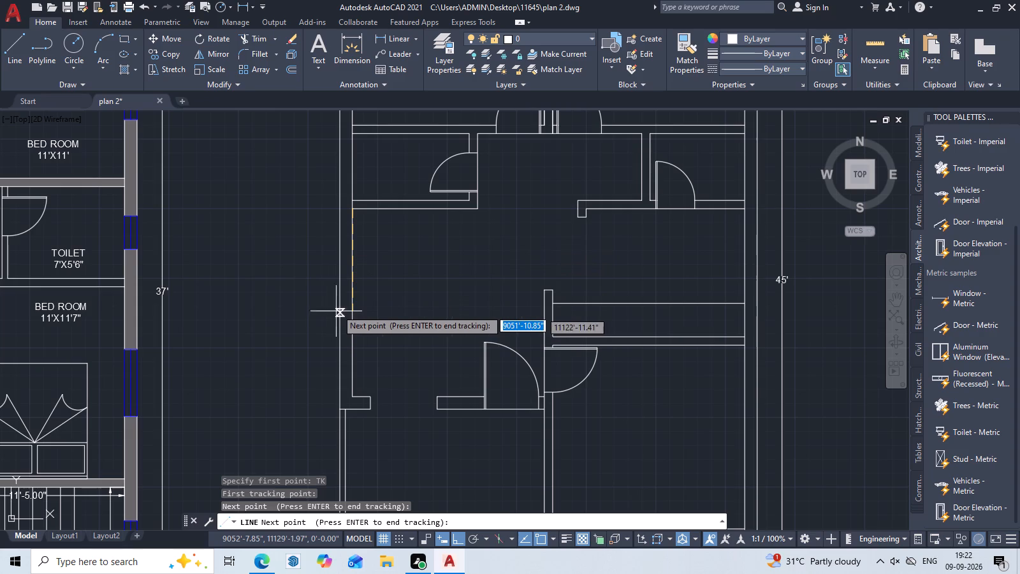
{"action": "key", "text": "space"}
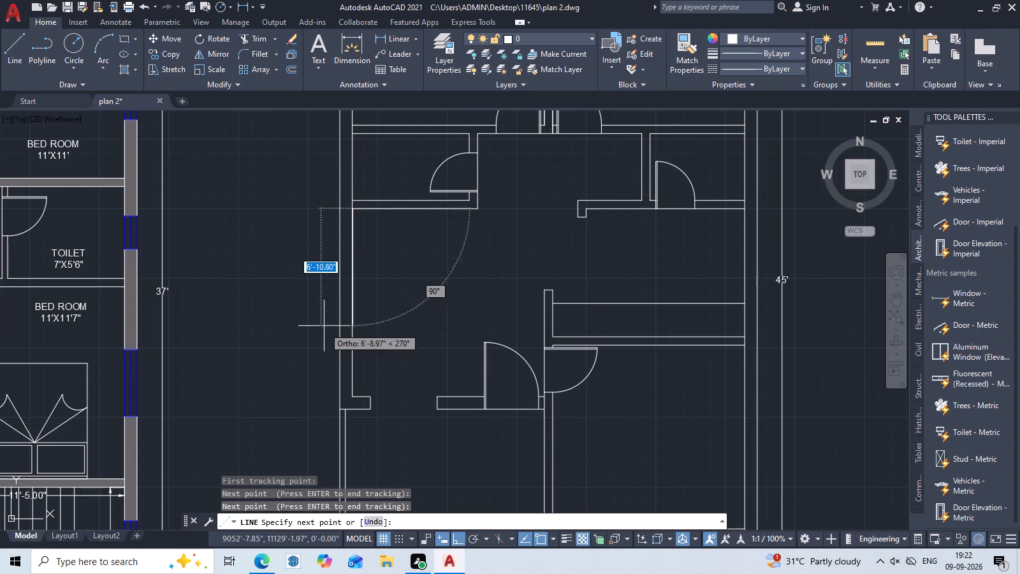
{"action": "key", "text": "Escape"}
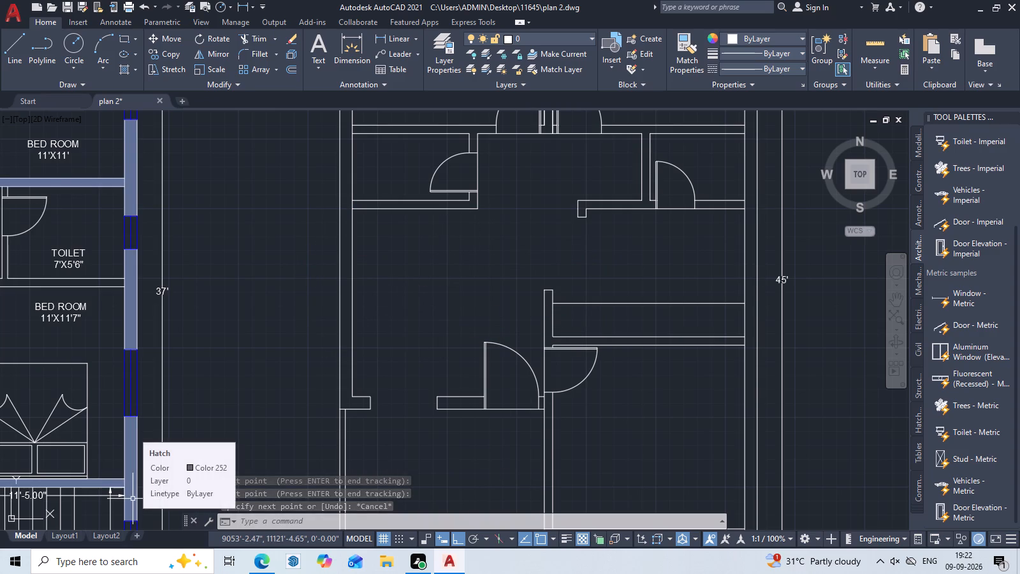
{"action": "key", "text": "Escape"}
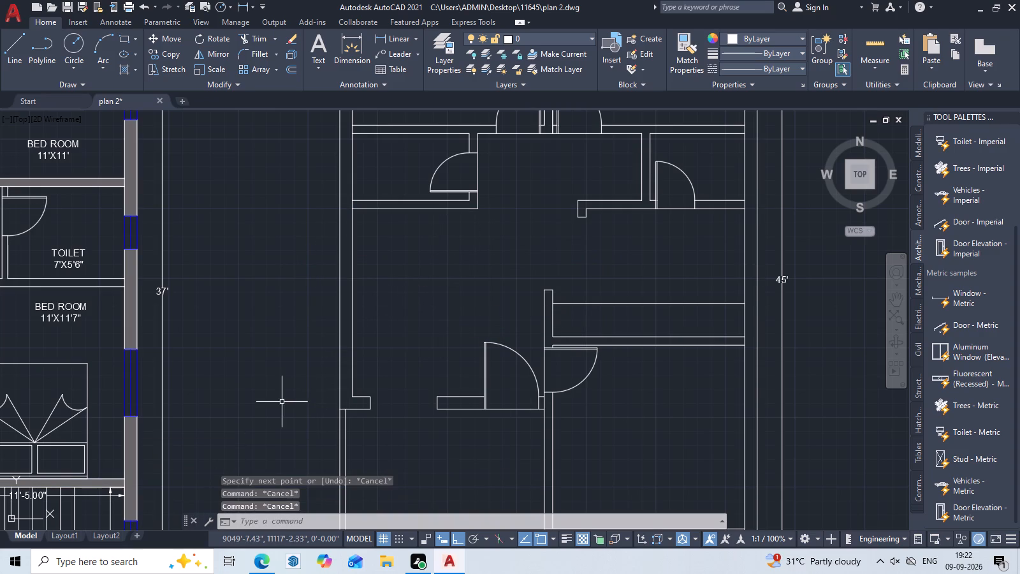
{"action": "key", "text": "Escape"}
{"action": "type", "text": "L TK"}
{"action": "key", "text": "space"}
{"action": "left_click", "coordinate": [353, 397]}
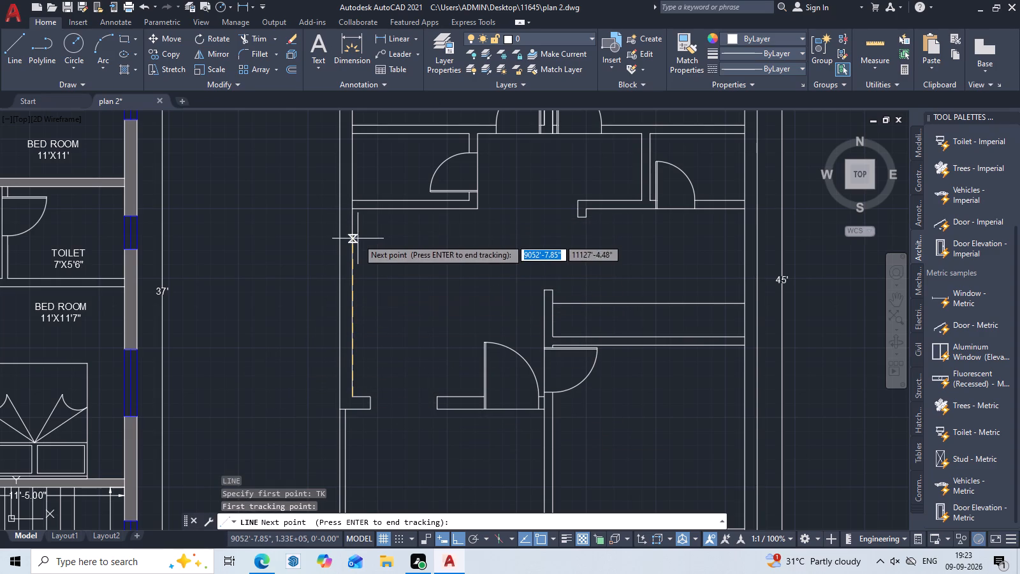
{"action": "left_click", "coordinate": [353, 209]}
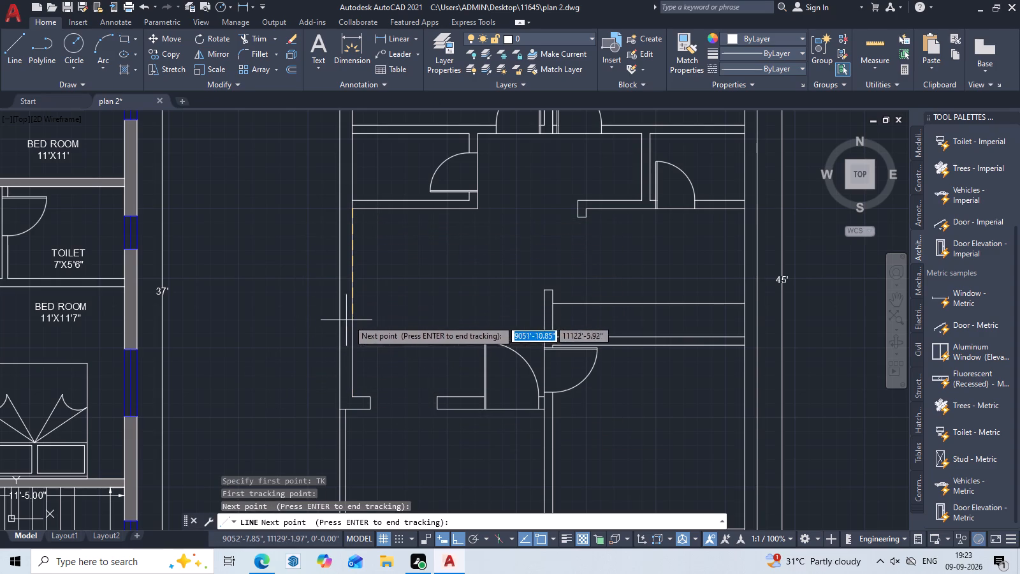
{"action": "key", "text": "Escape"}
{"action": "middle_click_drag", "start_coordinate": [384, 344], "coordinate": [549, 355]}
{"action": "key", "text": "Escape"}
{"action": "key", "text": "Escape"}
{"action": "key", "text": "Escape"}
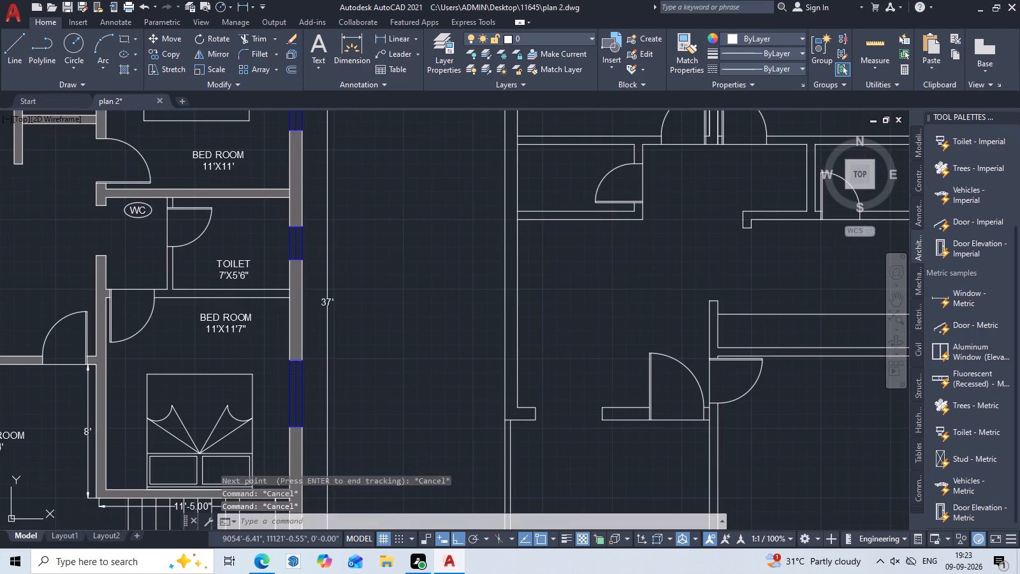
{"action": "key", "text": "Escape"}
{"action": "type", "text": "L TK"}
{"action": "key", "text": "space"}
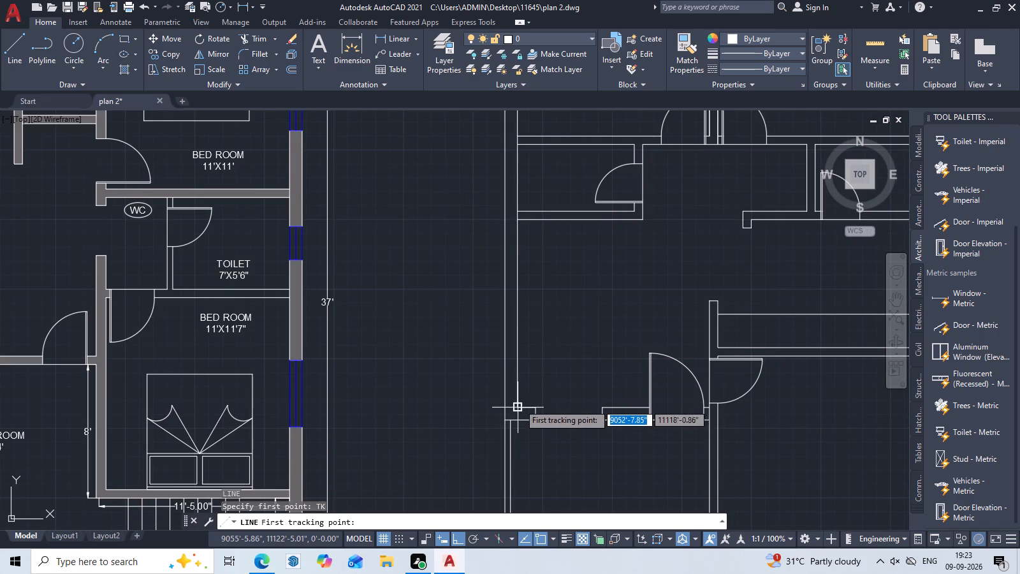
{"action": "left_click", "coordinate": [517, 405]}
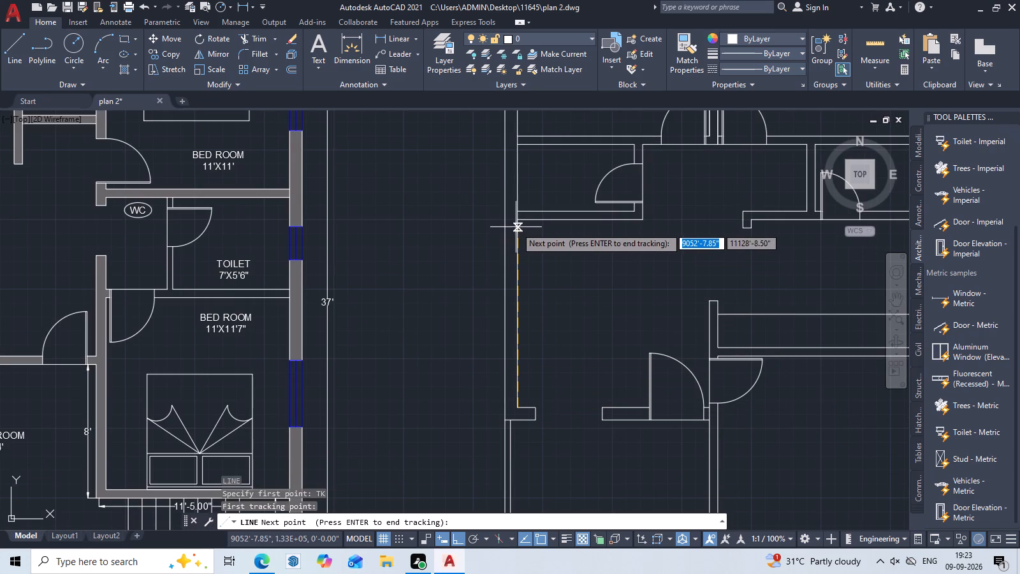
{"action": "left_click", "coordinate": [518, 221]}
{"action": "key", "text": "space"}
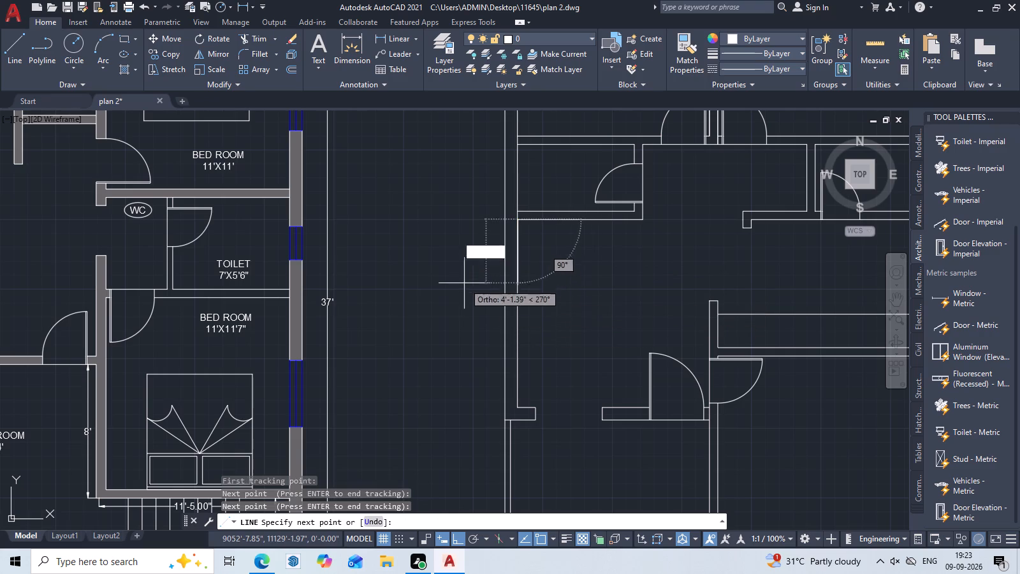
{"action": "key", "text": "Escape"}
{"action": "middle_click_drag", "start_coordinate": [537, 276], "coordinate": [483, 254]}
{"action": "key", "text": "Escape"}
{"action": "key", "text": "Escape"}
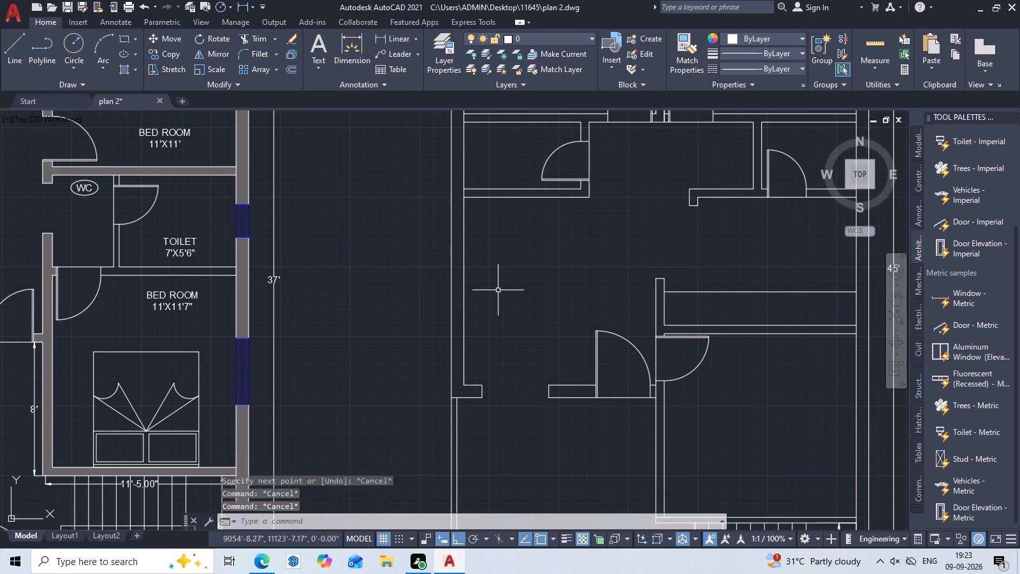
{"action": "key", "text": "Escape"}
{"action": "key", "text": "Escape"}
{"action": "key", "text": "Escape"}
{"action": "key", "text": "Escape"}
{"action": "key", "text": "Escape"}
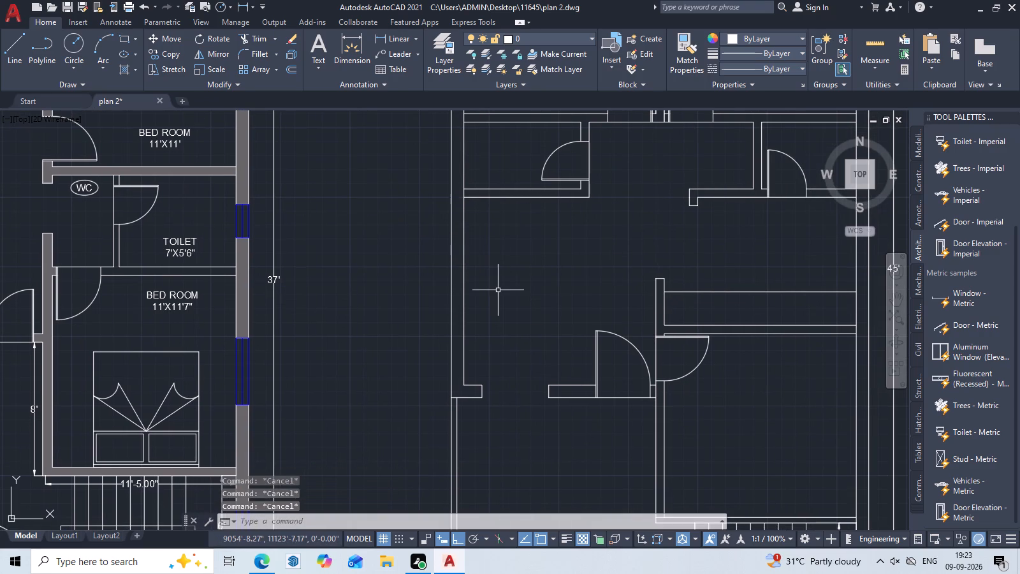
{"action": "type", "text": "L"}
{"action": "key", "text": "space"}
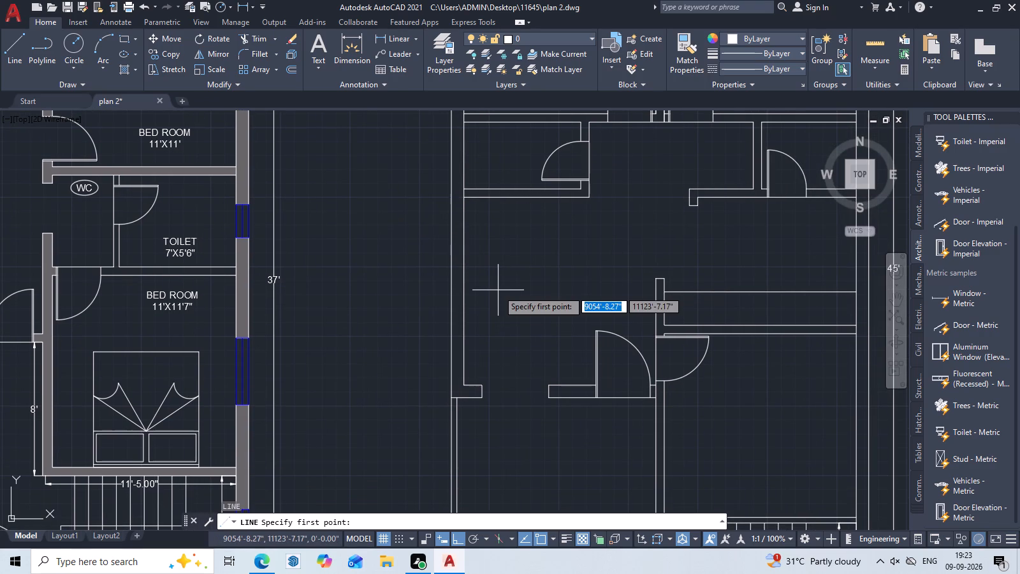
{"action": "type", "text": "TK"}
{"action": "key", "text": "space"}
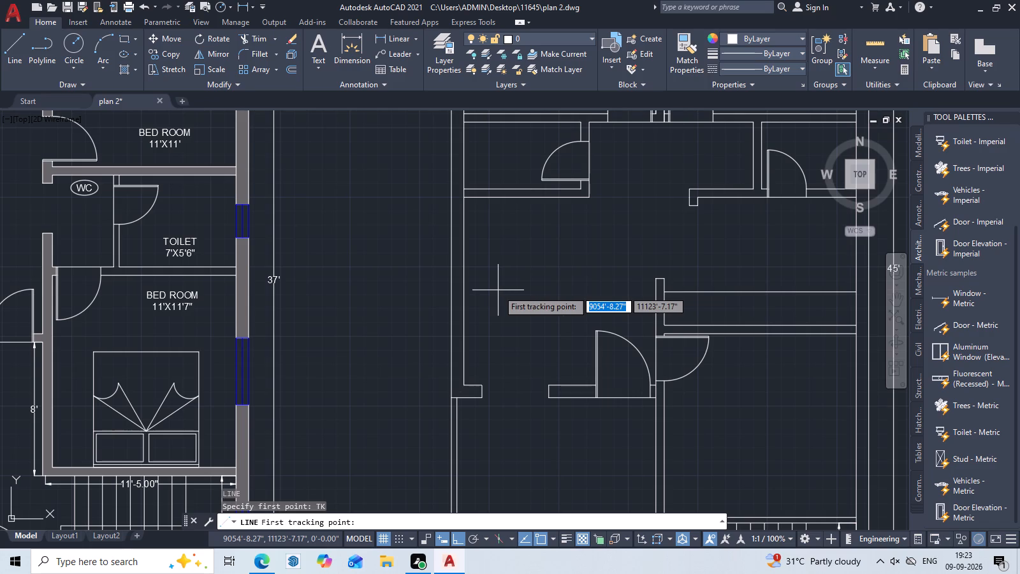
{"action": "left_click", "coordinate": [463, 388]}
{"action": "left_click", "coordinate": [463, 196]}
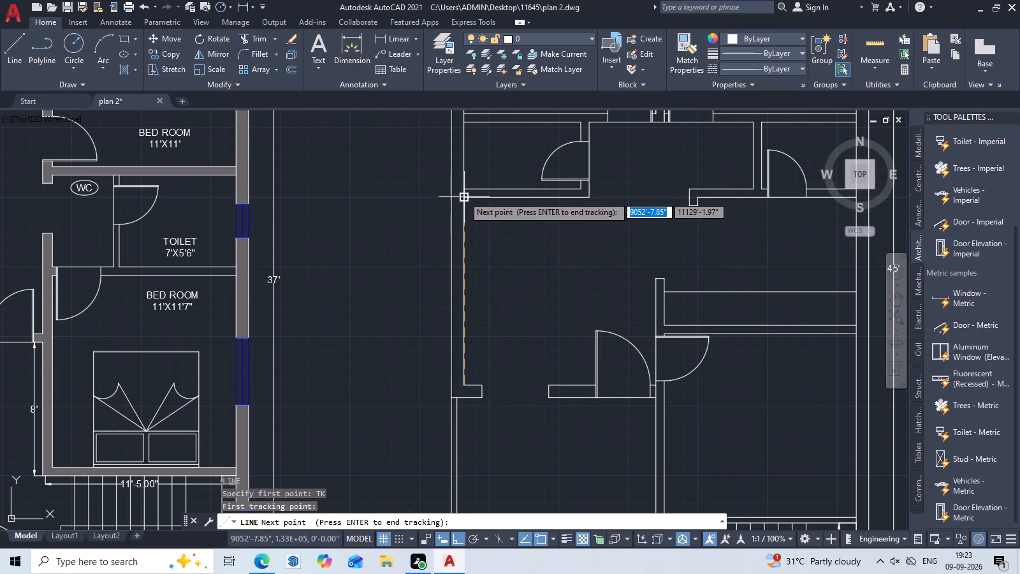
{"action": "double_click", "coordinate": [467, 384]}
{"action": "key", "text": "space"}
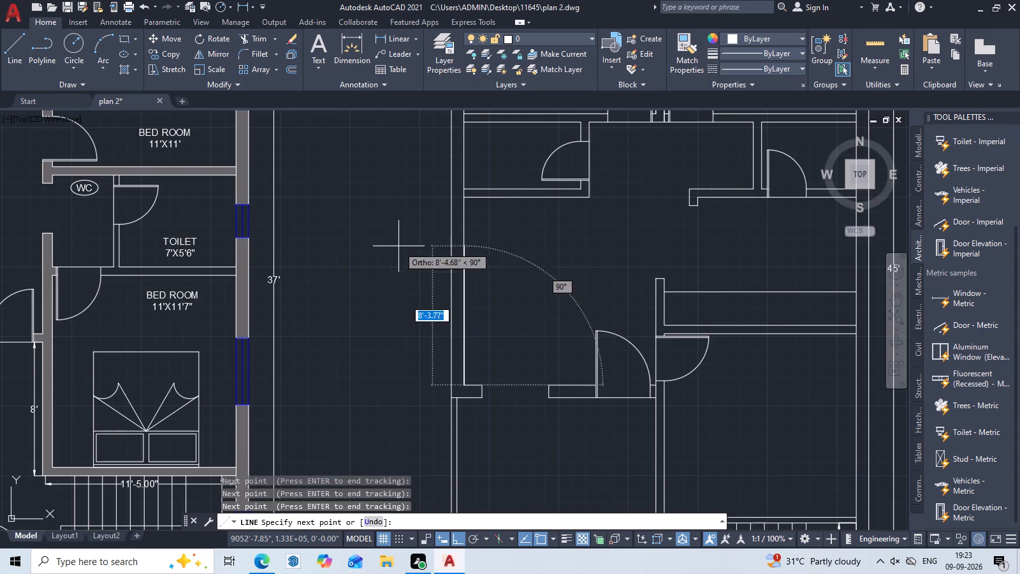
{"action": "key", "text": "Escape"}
Examine the ground floor plan's outer walls and window positions alongside the second floor plan.
{"action": "middle_click_drag", "start_coordinate": [516, 310], "coordinate": [337, 400]}
{"action": "scroll", "coordinate": [226, 325], "scroll_direction": "down", "scroll_amount": 3}
{"action": "middle_click_drag", "start_coordinate": [198, 321], "coordinate": [319, 327]}
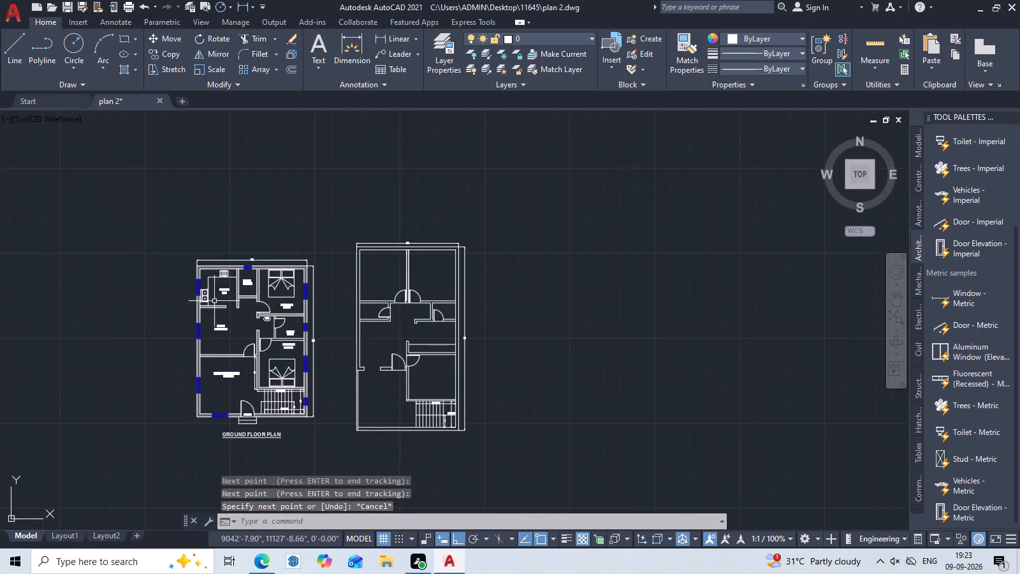
{"action": "scroll", "coordinate": [214, 298], "scroll_direction": "up", "scroll_amount": 3}
{"action": "scroll", "coordinate": [169, 271], "scroll_direction": "up", "scroll_amount": 1}
{"action": "middle_click_drag", "start_coordinate": [624, 395], "coordinate": [231, 240]}
{"action": "scroll", "coordinate": [442, 293], "scroll_direction": "down", "scroll_amount": 2}
{"action": "middle_click_drag", "start_coordinate": [558, 346], "coordinate": [509, 336]}
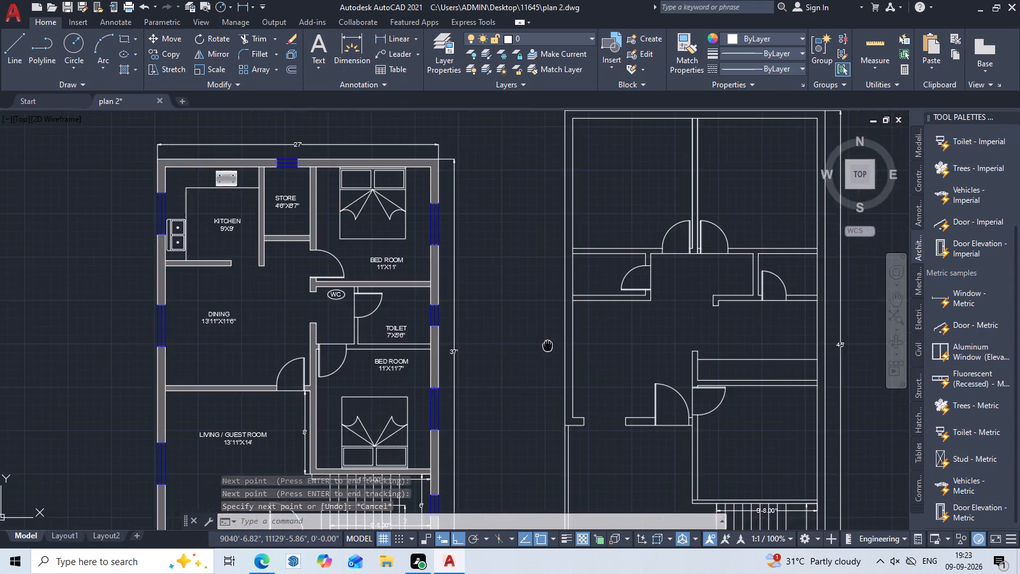
{"action": "middle_click_drag", "start_coordinate": [509, 336], "coordinate": [397, 324]}
Draw a short line across the second floor plan's left outer wall, about midway along the central hall.
{"action": "scroll", "coordinate": [474, 341], "scroll_direction": "up", "scroll_amount": 2}
{"action": "middle_click_drag", "start_coordinate": [333, 362], "coordinate": [352, 253]}
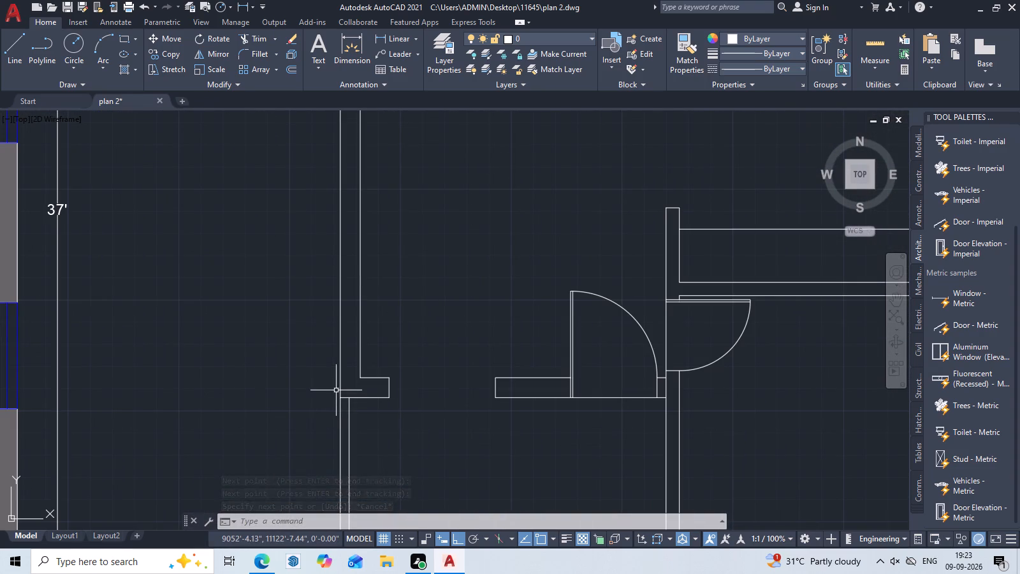
{"action": "type", "text": "L"}
{"action": "key", "text": "space"}
{"action": "middle_click_drag", "start_coordinate": [499, 367], "coordinate": [501, 463]}
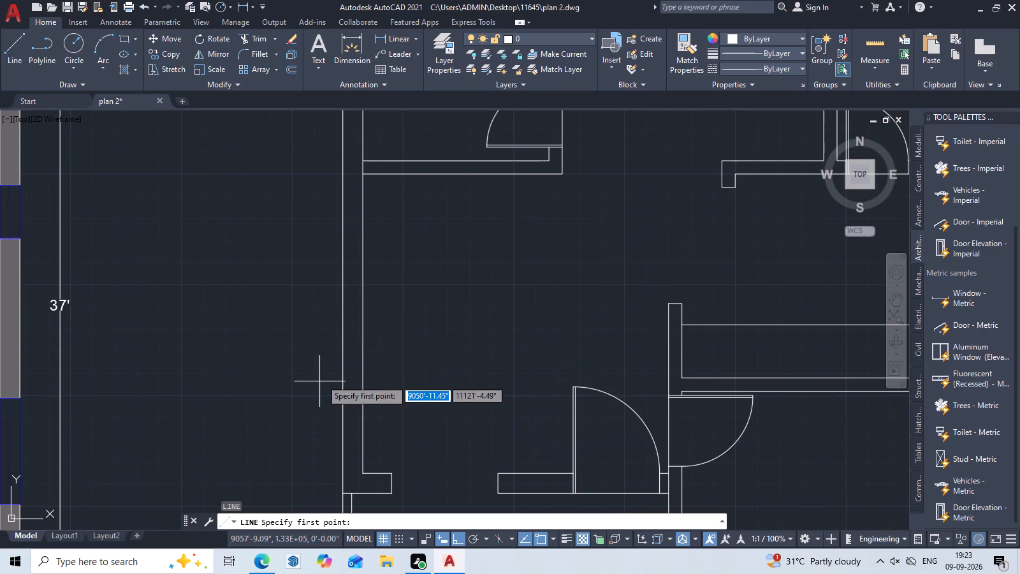
{"action": "left_click", "coordinate": [361, 330]}
{"action": "left_click", "coordinate": [342, 327]}
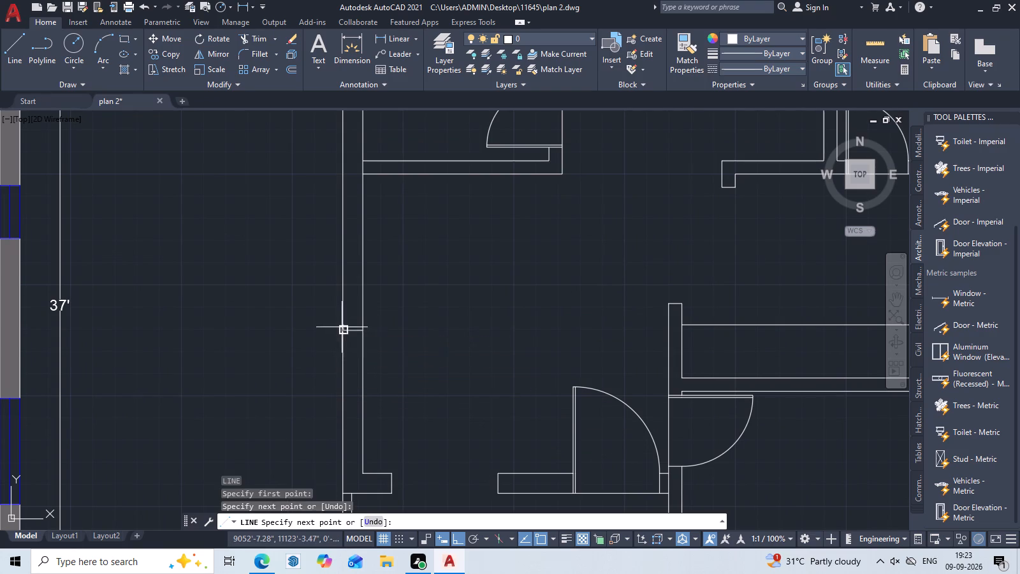
{"action": "key", "text": "Escape"}
Offset the short line across the hall's left outer wall by 2' both upward and downward.
{"action": "type", "text": "O"}
{"action": "key", "text": "space"}
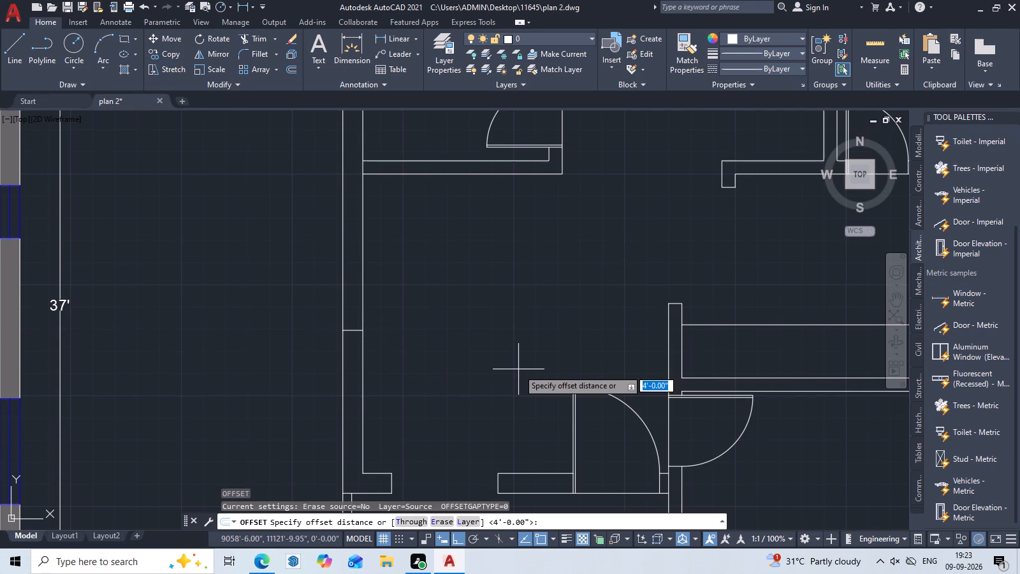
{"action": "type", "text": "2'"}
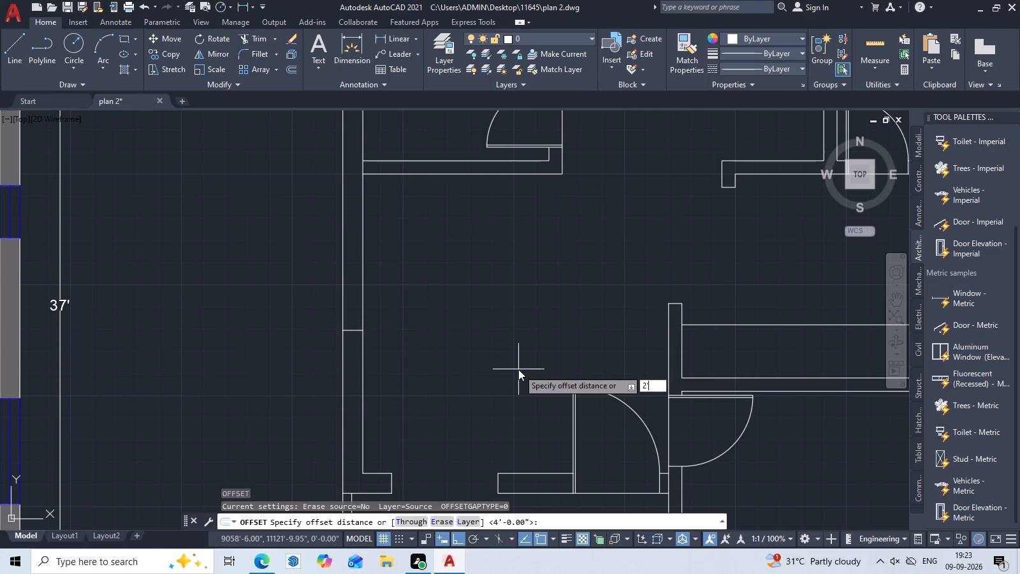
{"action": "key", "text": "space"}
{"action": "left_click", "coordinate": [354, 329]}
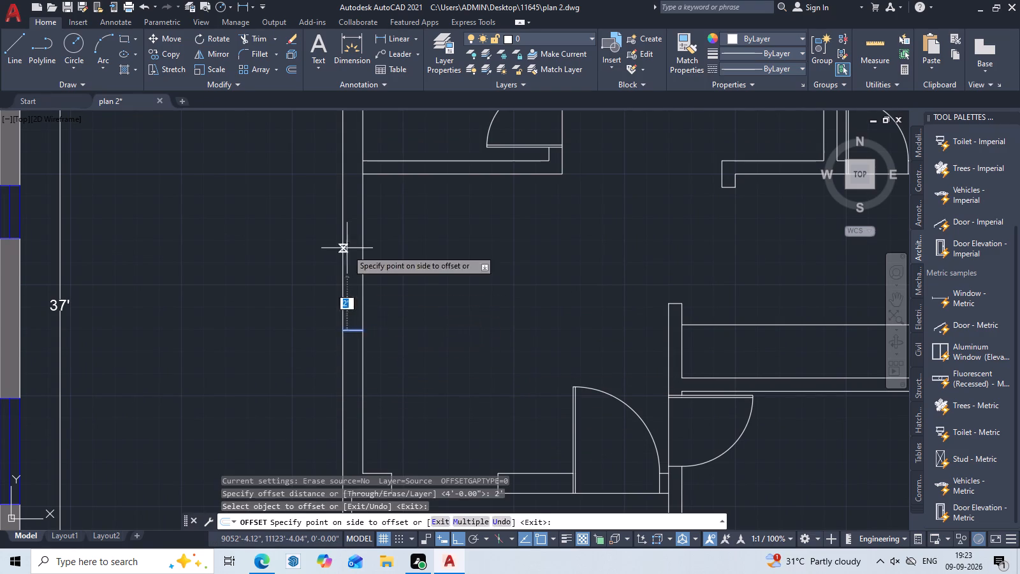
{"action": "left_click", "coordinate": [346, 245]}
{"action": "double_click", "coordinate": [352, 327]}
{"action": "left_click", "coordinate": [352, 330]}
{"action": "left_click", "coordinate": [353, 371]}
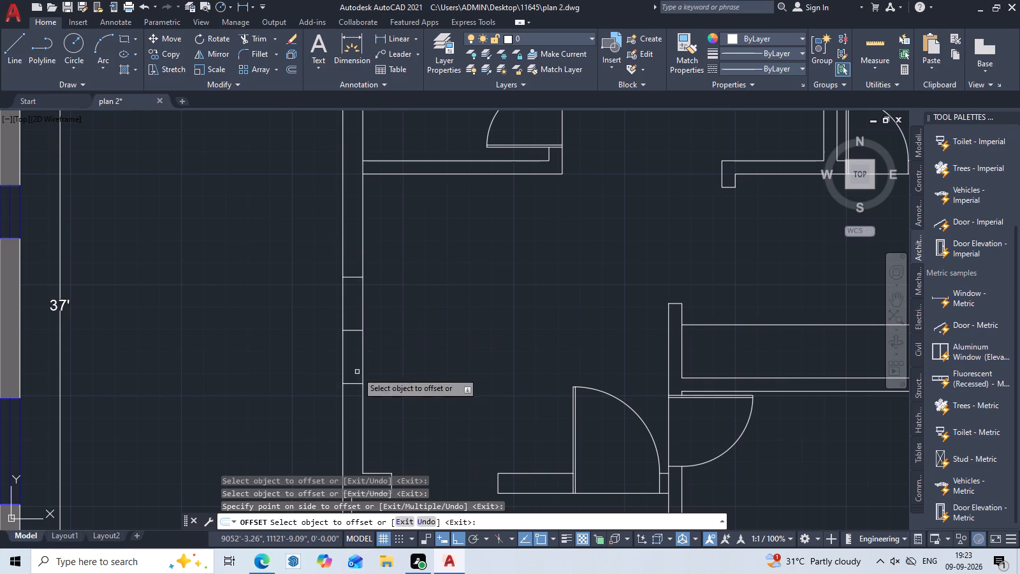
{"action": "key", "text": "Escape"}
Trim the wall faces and middle line between the two offset lines to form a 4' opening in the hall's left wall.
{"action": "type", "text": "TR"}
{"action": "key", "text": "space"}
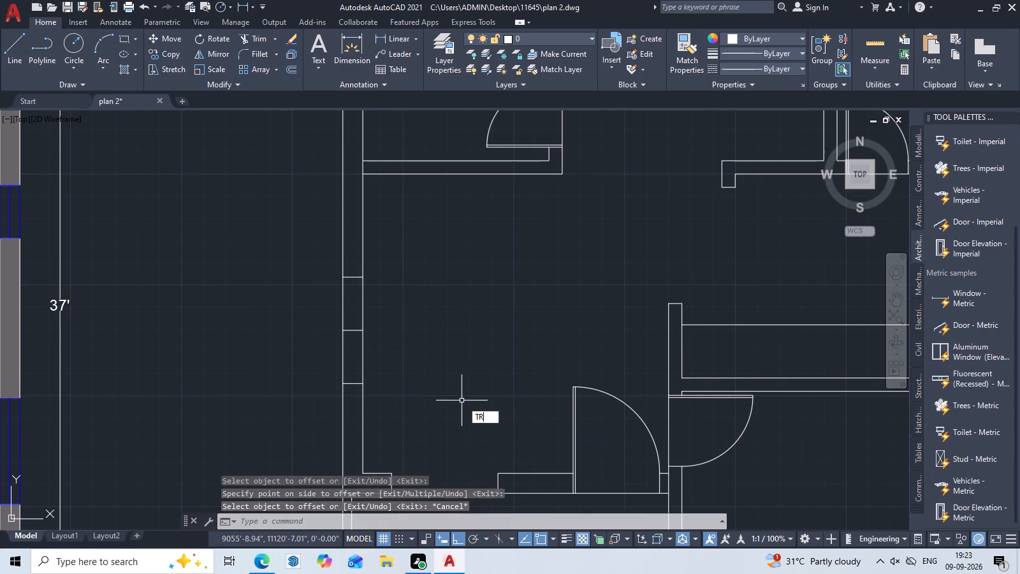
{"action": "left_click", "coordinate": [363, 305]}
{"action": "left_click", "coordinate": [344, 312]}
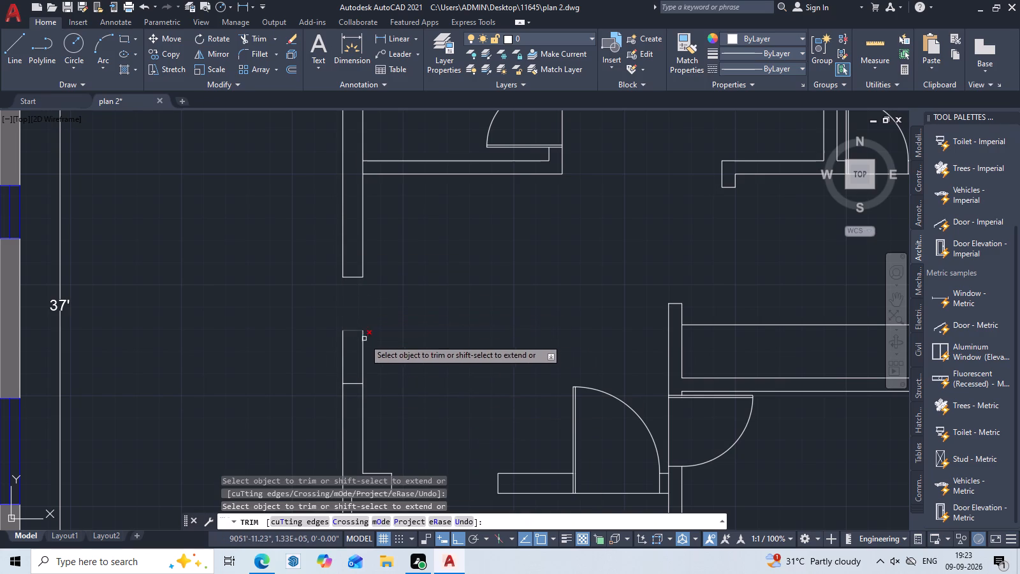
{"action": "left_click", "coordinate": [364, 348]}
{"action": "left_click", "coordinate": [355, 331]}
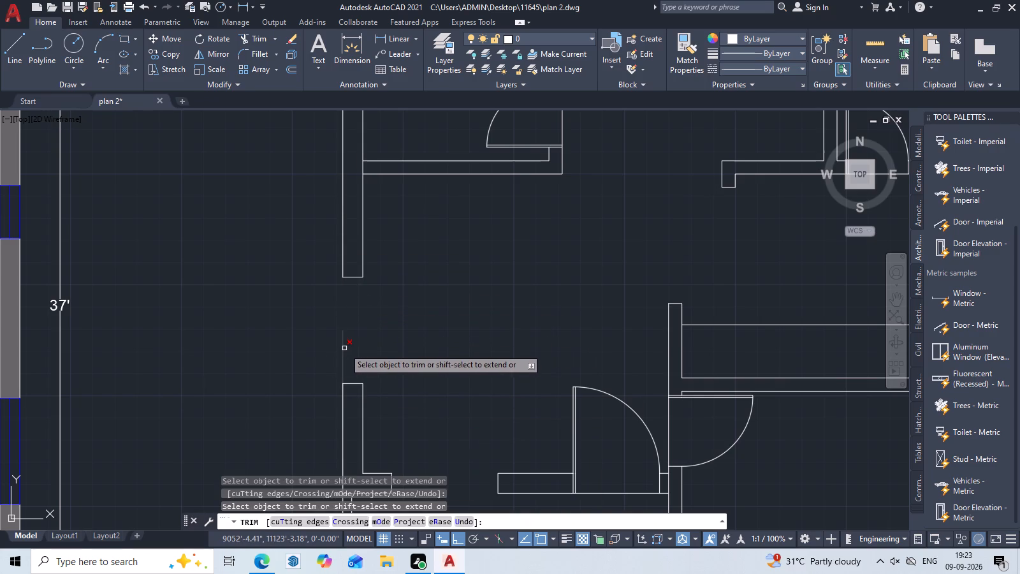
{"action": "left_click", "coordinate": [344, 348]}
{"action": "scroll", "coordinate": [388, 340], "scroll_direction": "down", "scroll_amount": 3}
{"action": "middle_click_drag", "start_coordinate": [401, 337], "coordinate": [392, 464]}
{"action": "scroll", "coordinate": [407, 416], "scroll_direction": "up", "scroll_amount": 2}
{"action": "middle_click_drag", "start_coordinate": [376, 404], "coordinate": [454, 350]}
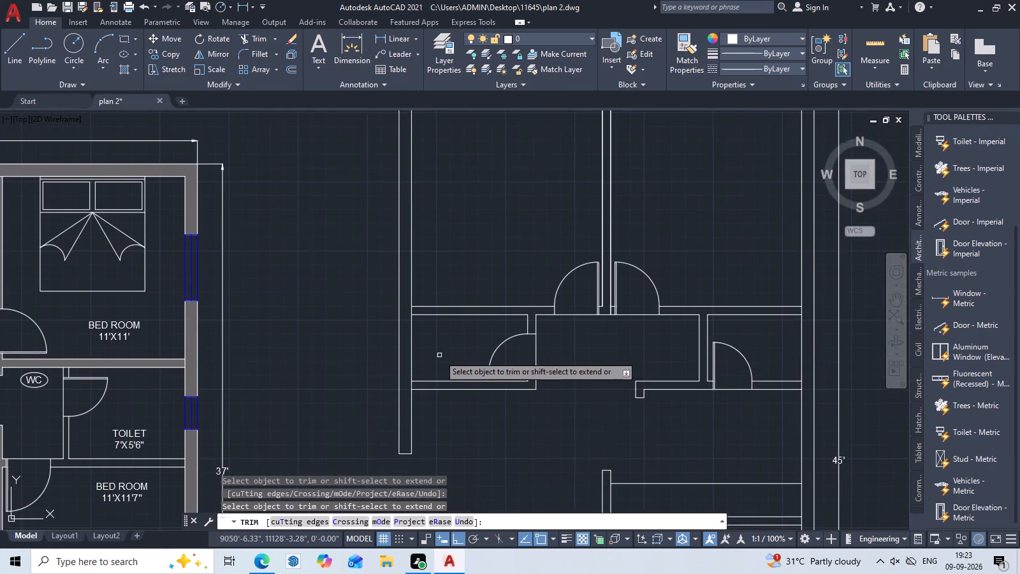
{"action": "middle_click_drag", "start_coordinate": [439, 355], "coordinate": [445, 318]}
{"action": "key", "text": "Escape"}
Draw a short line across the left outer wall at the middle of the small room above the hall.
{"action": "type", "text": "L"}
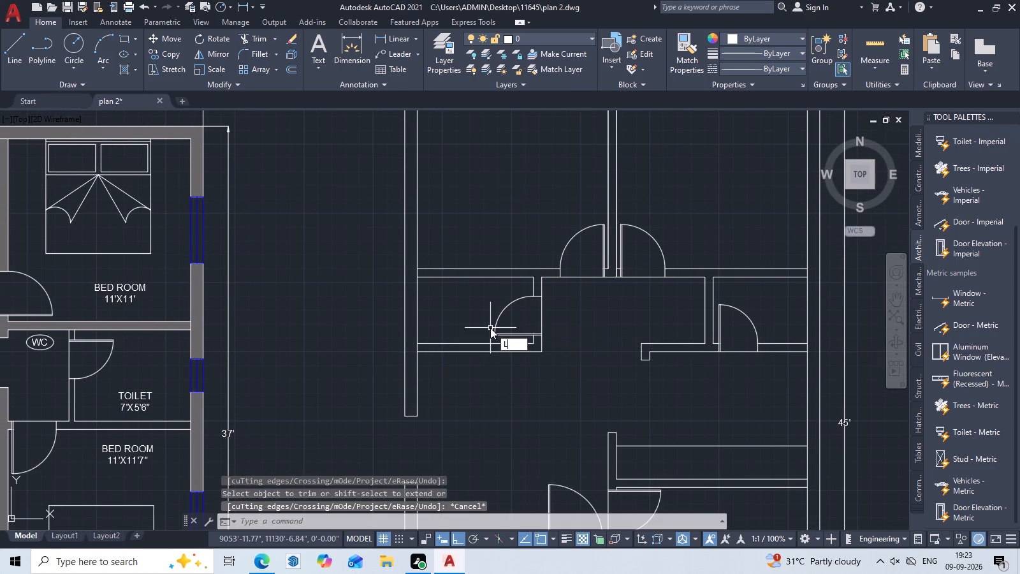
{"action": "key", "text": "space"}
{"action": "scroll", "coordinate": [418, 317], "scroll_direction": "up", "scroll_amount": 1}
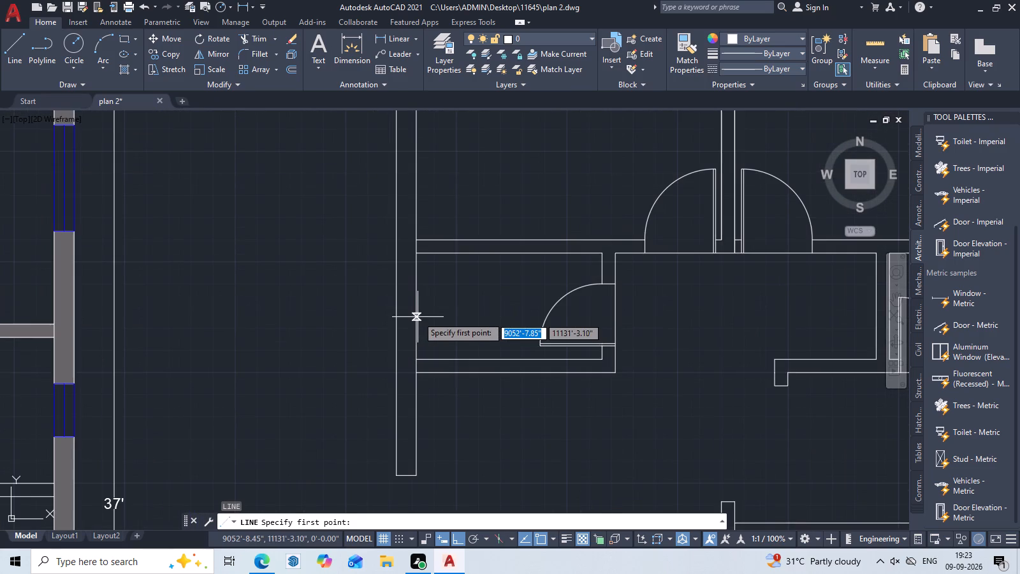
{"action": "left_click", "coordinate": [416, 308]}
{"action": "left_click", "coordinate": [396, 310]}
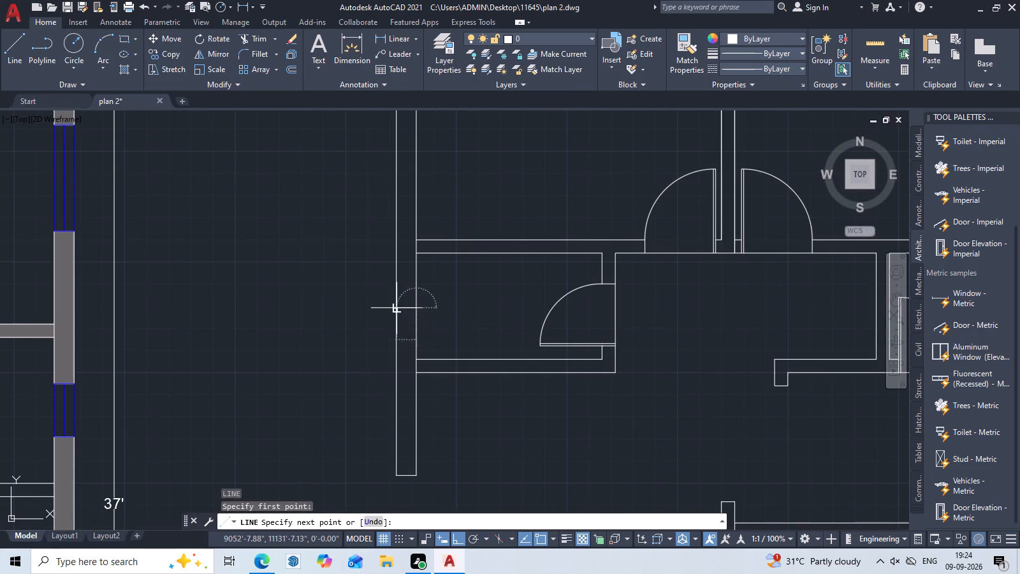
{"action": "key", "text": "Escape"}
Offset the short line across the small room's left outer wall by 1' both upward and downward.
{"action": "type", "text": "O 1"}
{"action": "key", "text": "apostrophe"}
{"action": "key", "text": "space"}
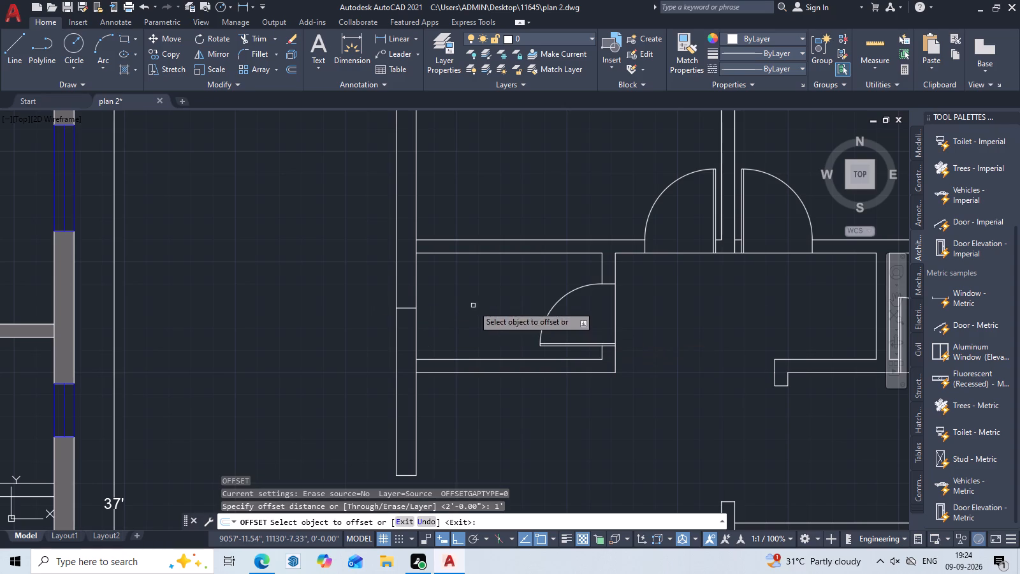
{"action": "scroll", "coordinate": [384, 316], "scroll_direction": "up", "scroll_amount": 2}
{"action": "left_click", "coordinate": [441, 294]}
{"action": "left_click", "coordinate": [437, 193]}
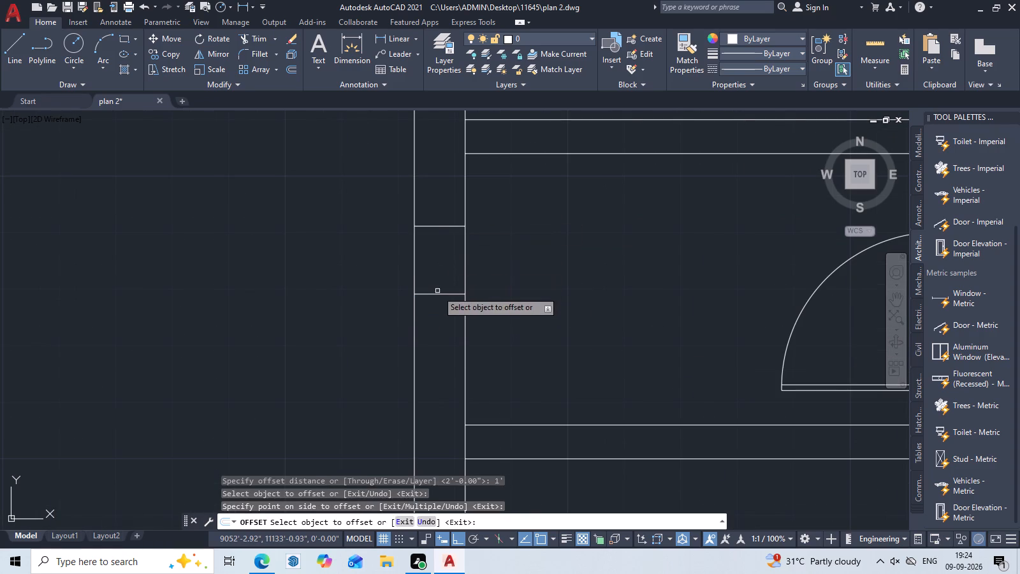
{"action": "left_click", "coordinate": [437, 293]}
{"action": "left_click", "coordinate": [433, 360]}
{"action": "key", "text": "Escape"}
Trim the wall faces and middle line between the offset lines to form a 2' opening in the small room's left wall.
{"action": "type", "text": "TR"}
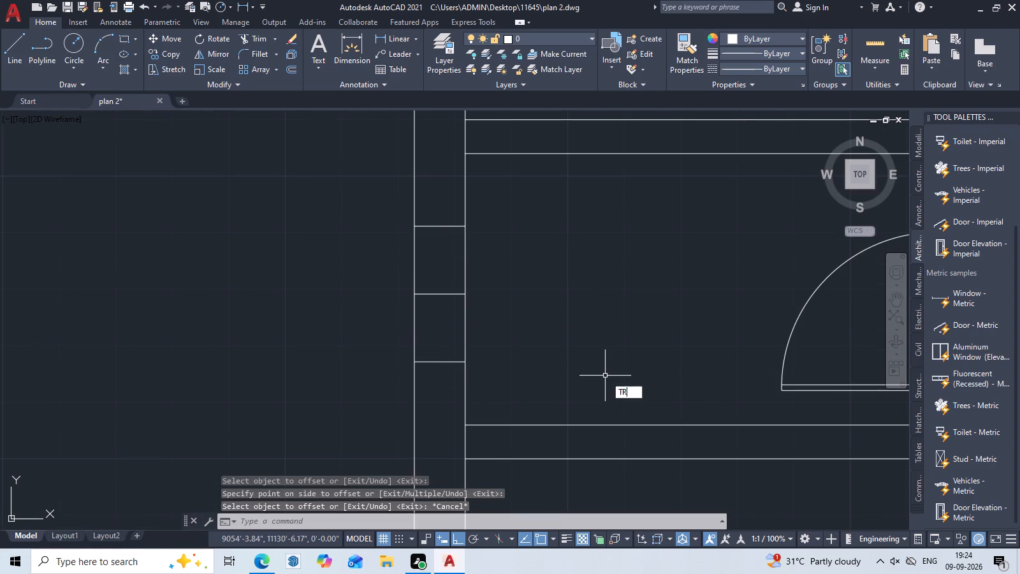
{"action": "key", "text": "space"}
{"action": "left_click", "coordinate": [465, 334]}
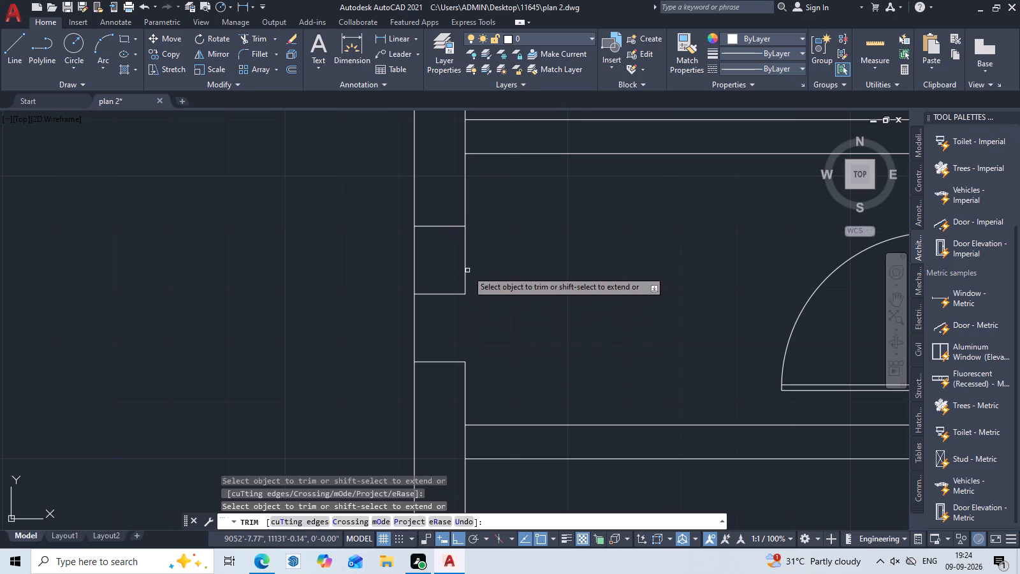
{"action": "left_click", "coordinate": [465, 263]}
{"action": "left_click", "coordinate": [451, 295]}
{"action": "left_click", "coordinate": [416, 270]}
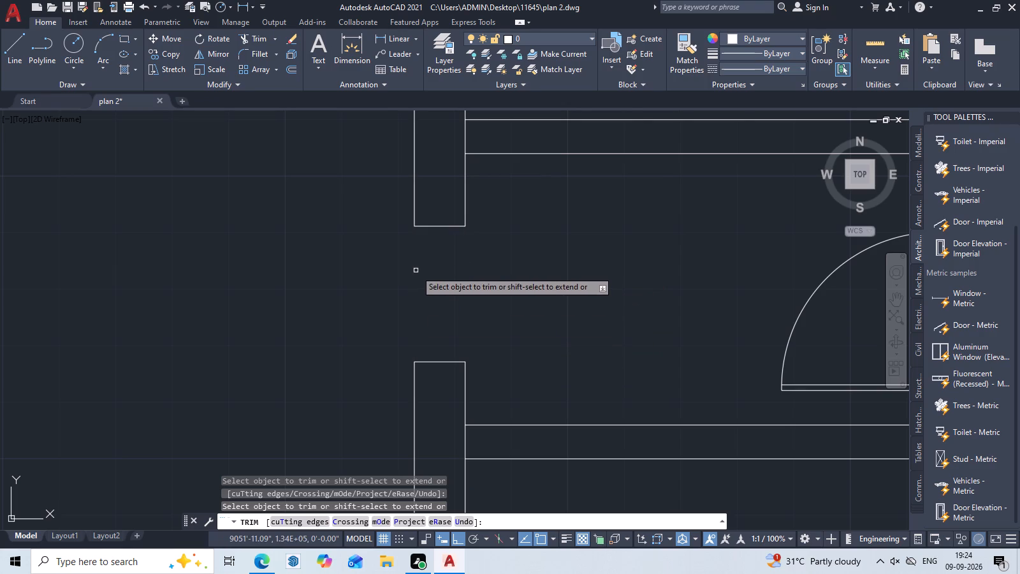
{"action": "scroll", "coordinate": [520, 316], "scroll_direction": "down", "scroll_amount": 3}
{"action": "middle_click_drag", "start_coordinate": [544, 305], "coordinate": [520, 443]}
{"action": "middle_click_drag", "start_coordinate": [509, 308], "coordinate": [509, 347]}
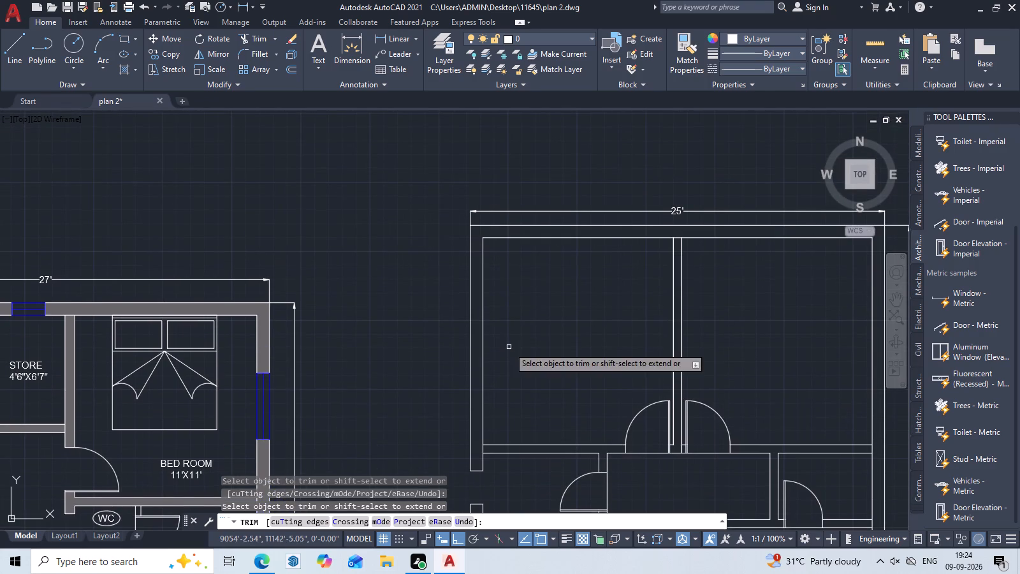
{"action": "key", "text": "Escape"}
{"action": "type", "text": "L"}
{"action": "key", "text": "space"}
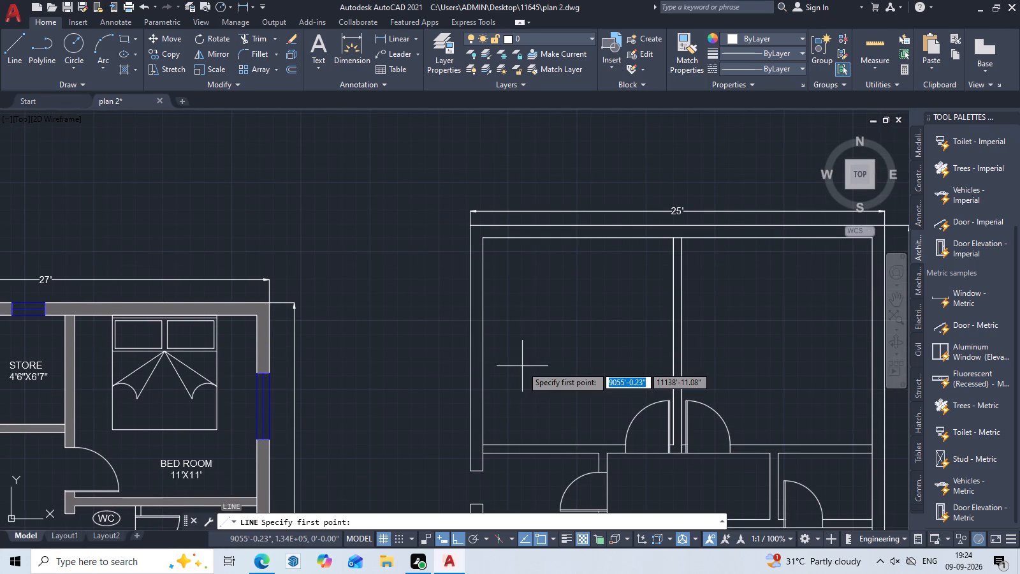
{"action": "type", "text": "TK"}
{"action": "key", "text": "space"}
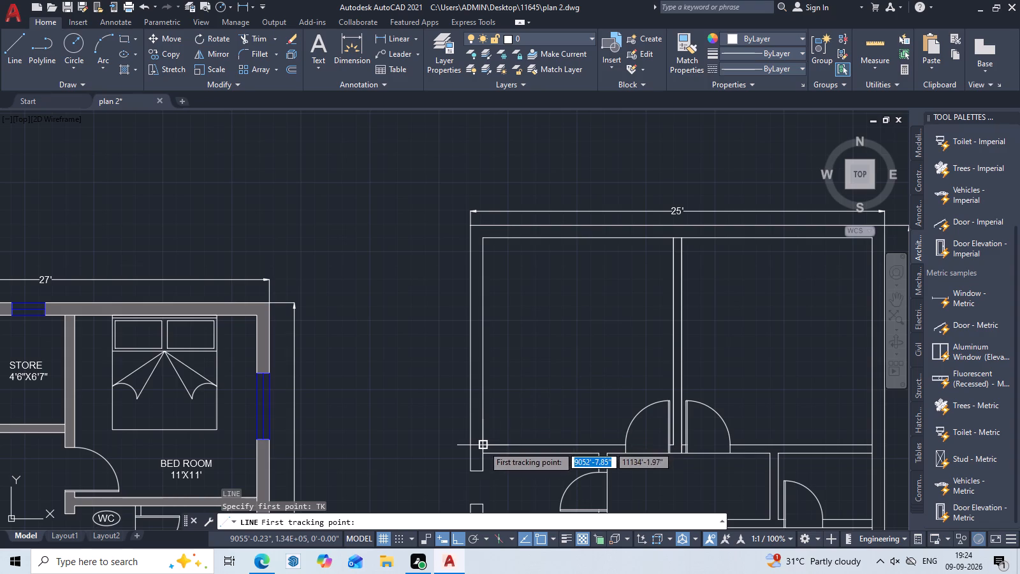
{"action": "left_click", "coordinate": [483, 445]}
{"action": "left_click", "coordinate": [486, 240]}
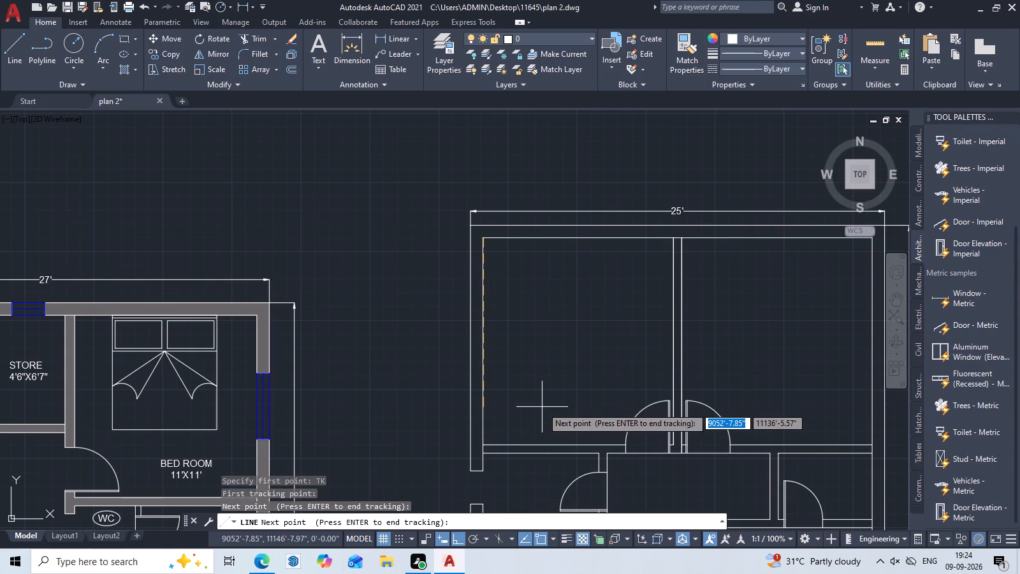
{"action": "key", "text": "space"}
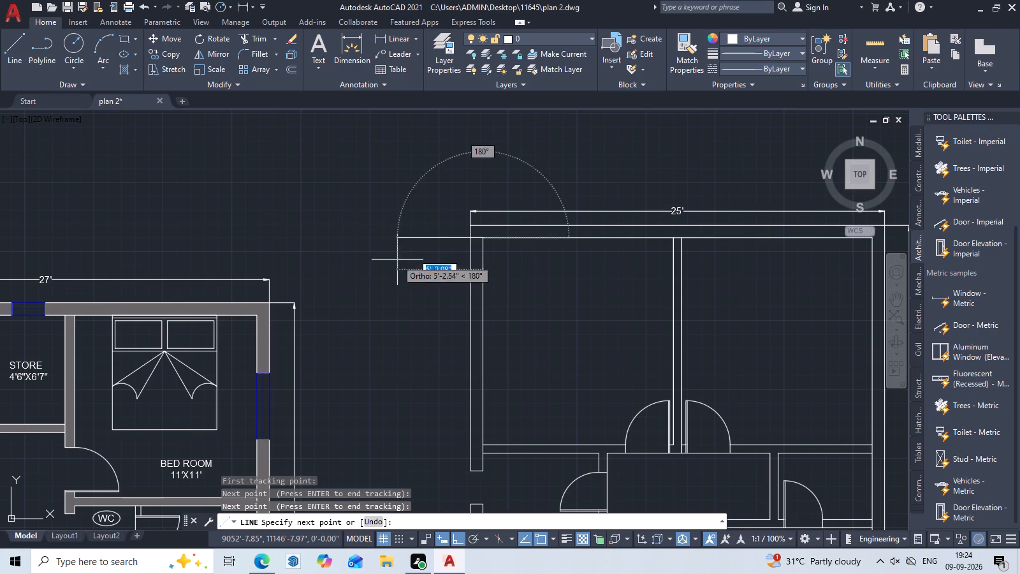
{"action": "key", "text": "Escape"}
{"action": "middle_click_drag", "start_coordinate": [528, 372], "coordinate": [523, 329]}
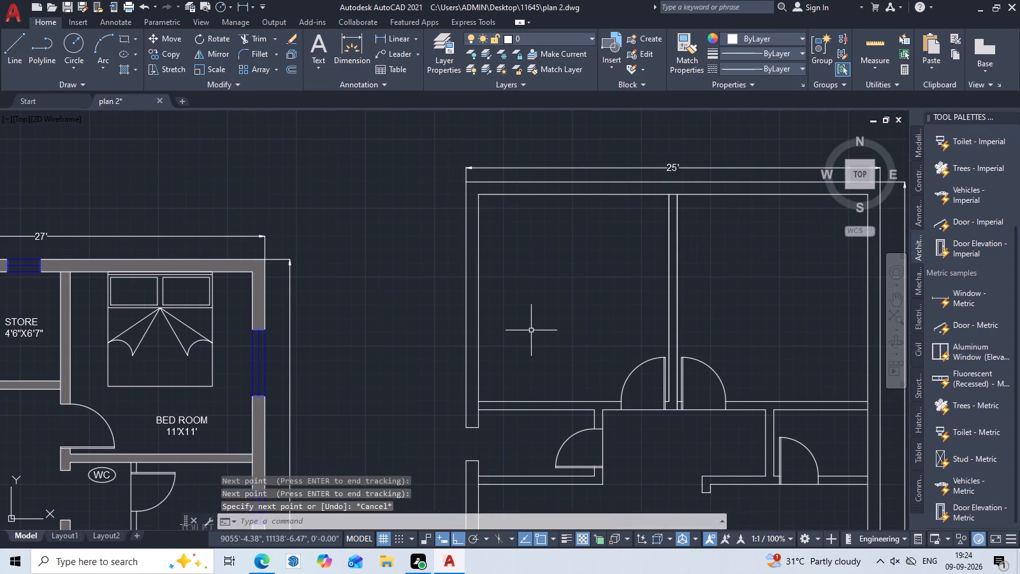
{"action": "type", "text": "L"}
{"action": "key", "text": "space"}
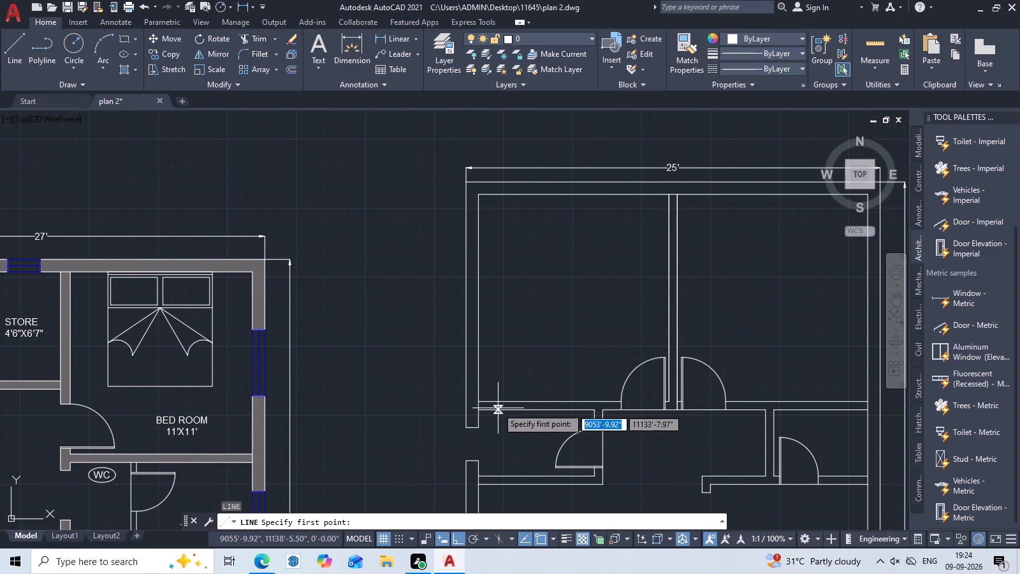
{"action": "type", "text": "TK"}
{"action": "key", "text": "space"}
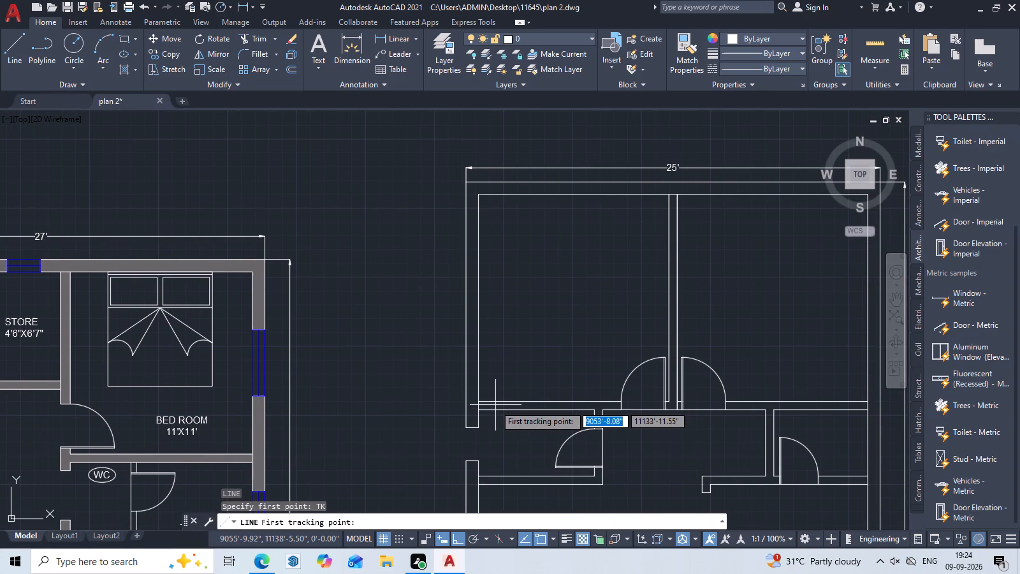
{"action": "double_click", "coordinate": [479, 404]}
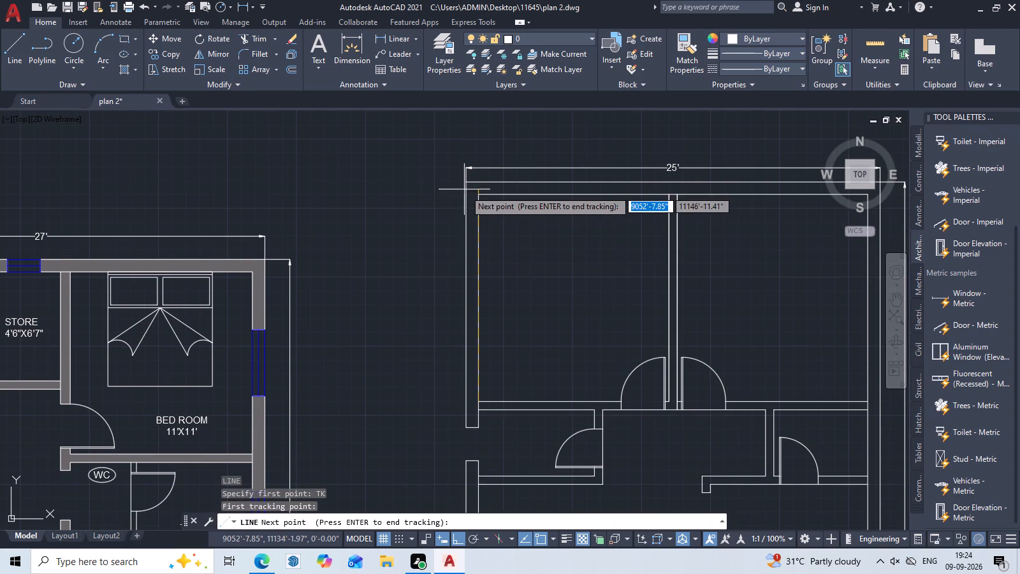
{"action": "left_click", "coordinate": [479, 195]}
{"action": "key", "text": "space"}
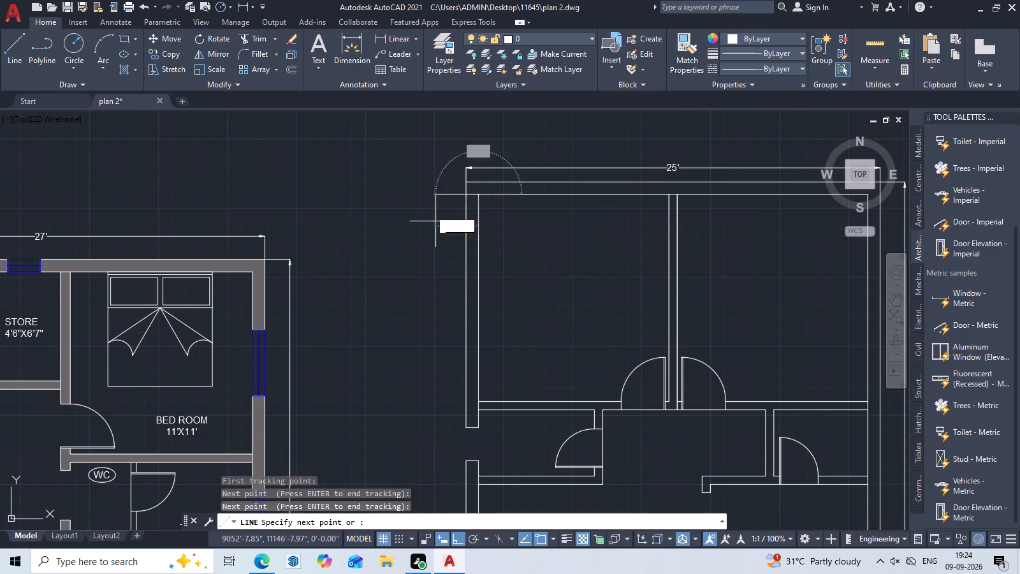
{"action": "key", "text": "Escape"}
Draw a short line across the left outer wall of the second floor plan's top-left room, near the wall's middle.
{"action": "scroll", "coordinate": [504, 300], "scroll_direction": "down", "scroll_amount": 2}
{"action": "middle_click_drag", "start_coordinate": [505, 312], "coordinate": [507, 320]}
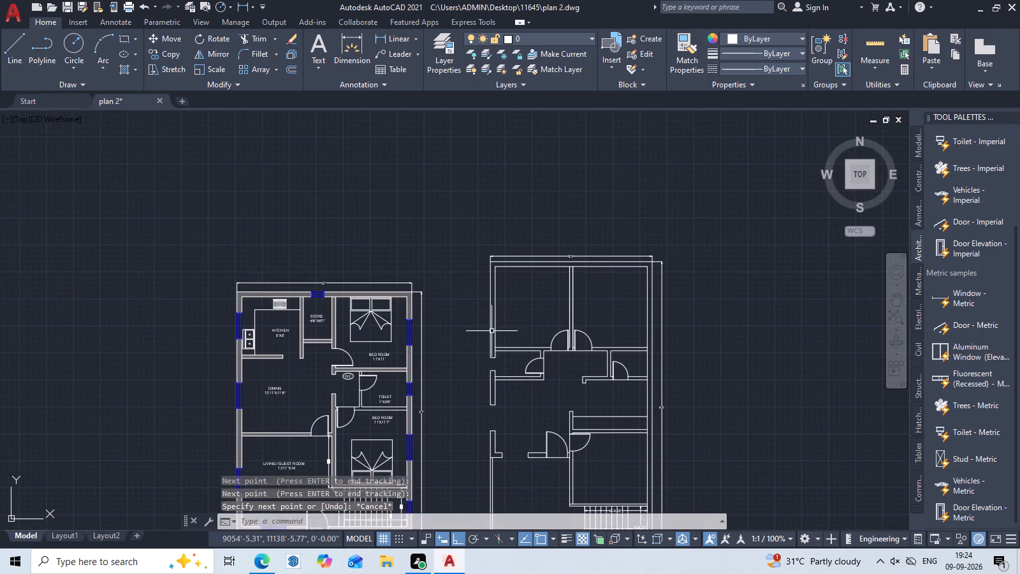
{"action": "scroll", "coordinate": [489, 331], "scroll_direction": "up", "scroll_amount": 2}
{"action": "middle_click_drag", "start_coordinate": [504, 332], "coordinate": [531, 312]}
{"action": "key", "text": "l"}
{"action": "key", "text": "space"}
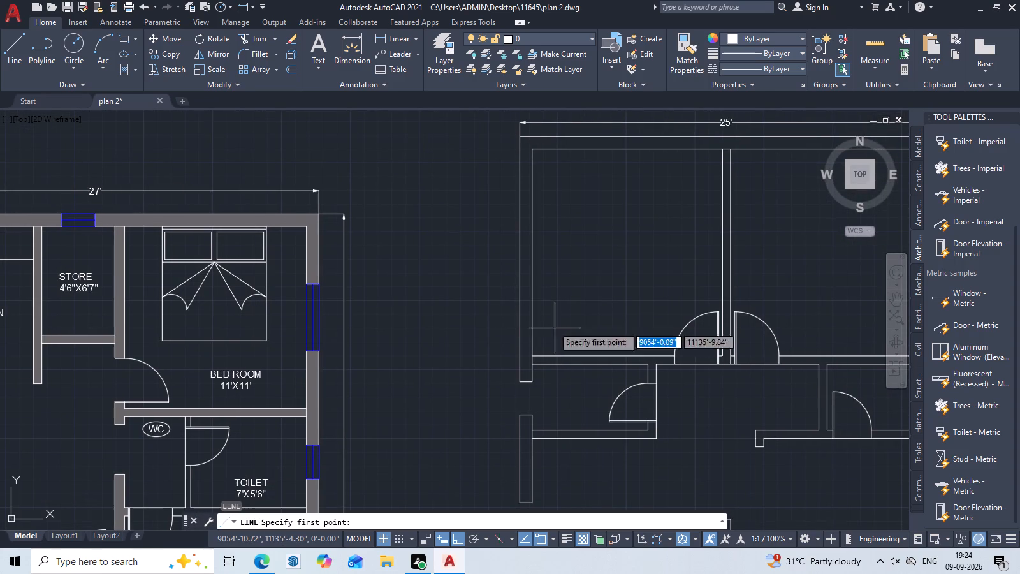
{"action": "left_click", "coordinate": [534, 269]}
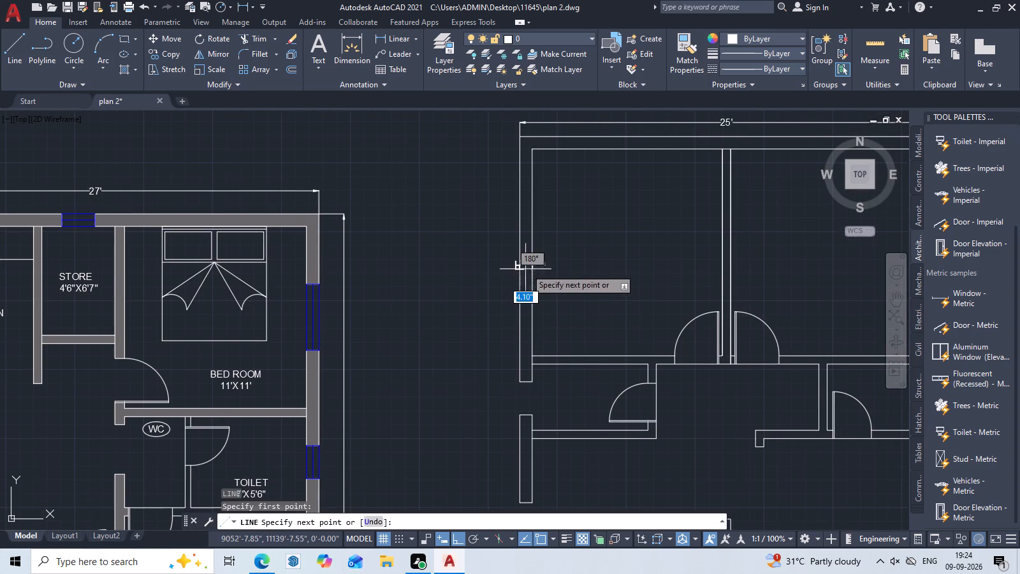
{"action": "left_click", "coordinate": [523, 270]}
{"action": "key", "text": "Escape"}
Measure the partition wall between the bedroom and the drawing room in the reference plan.
{"action": "scroll", "coordinate": [534, 272], "scroll_direction": "down", "scroll_amount": 1}
{"action": "middle_click_drag", "start_coordinate": [228, 334], "coordinate": [452, 189]}
{"action": "middle_click_drag", "start_coordinate": [1, 316], "coordinate": [448, 243]}
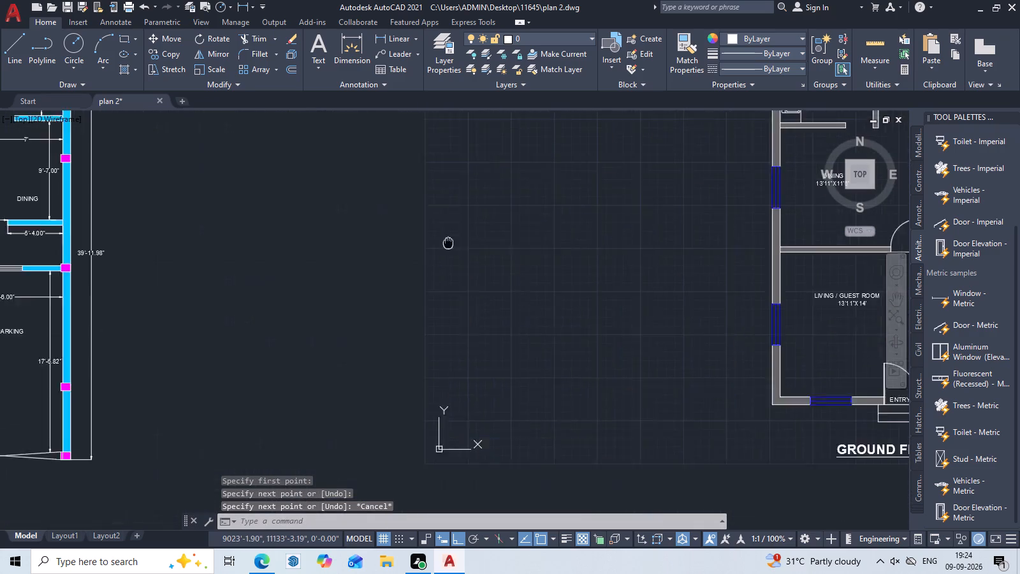
{"action": "middle_click_drag", "start_coordinate": [210, 245], "coordinate": [557, 301]}
{"action": "middle_click_drag", "start_coordinate": [256, 248], "coordinate": [392, 459]}
{"action": "middle_click_drag", "start_coordinate": [394, 458], "coordinate": [323, 345]}
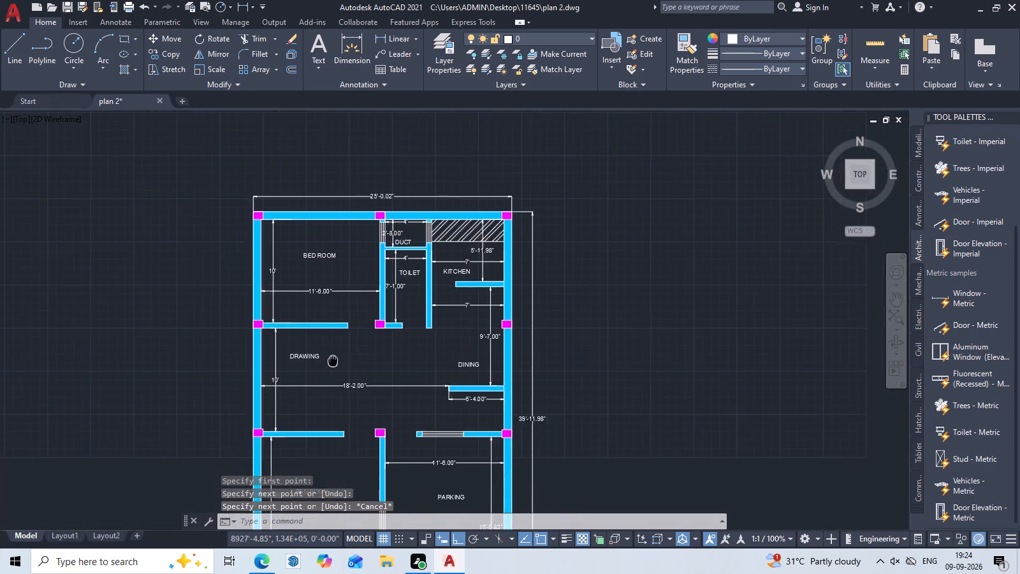
{"action": "middle_click_drag", "start_coordinate": [323, 345], "coordinate": [291, 316]}
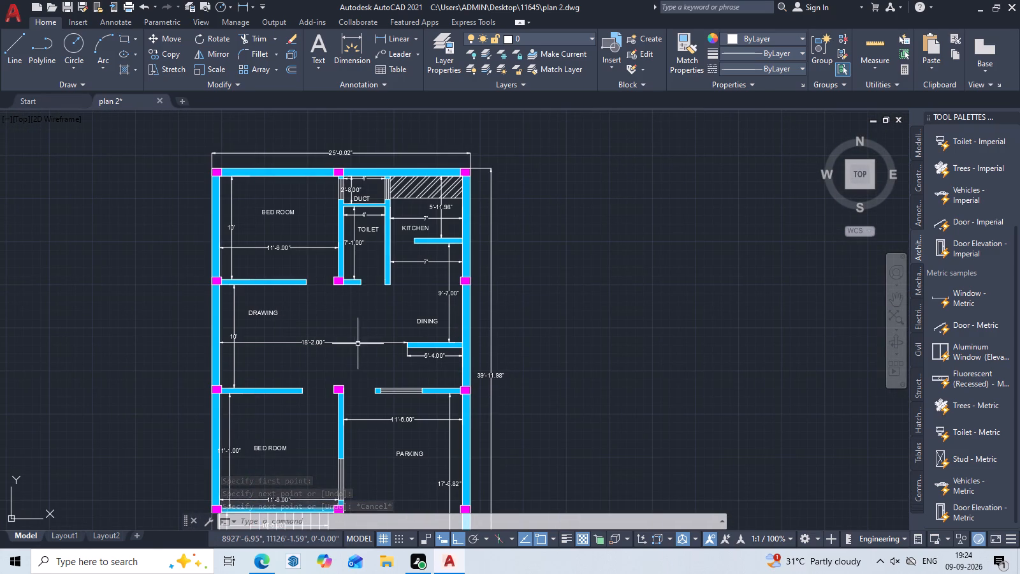
{"action": "double_click", "coordinate": [867, 36]}
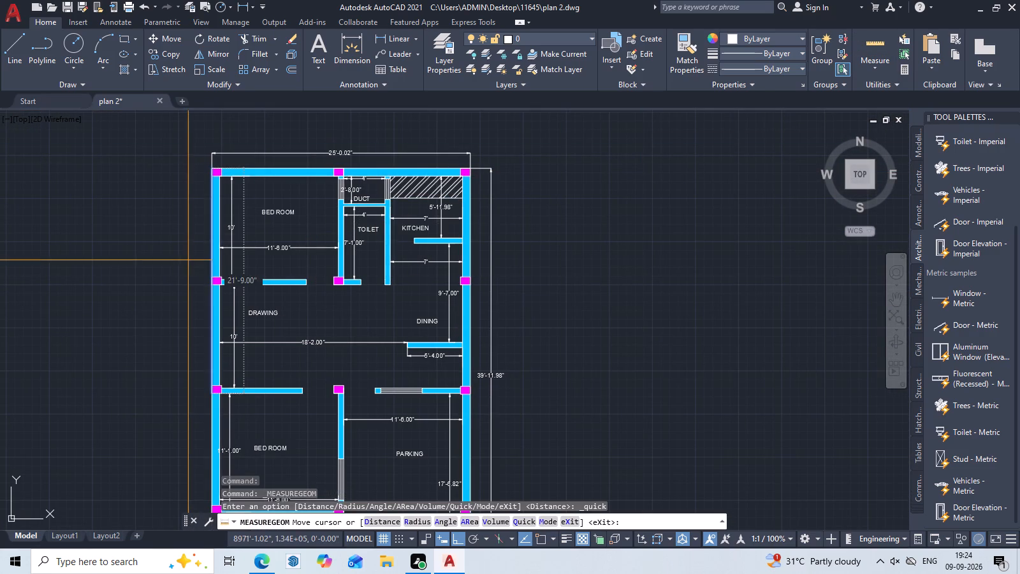
{"action": "scroll", "coordinate": [200, 294], "scroll_direction": "up", "scroll_amount": 3}
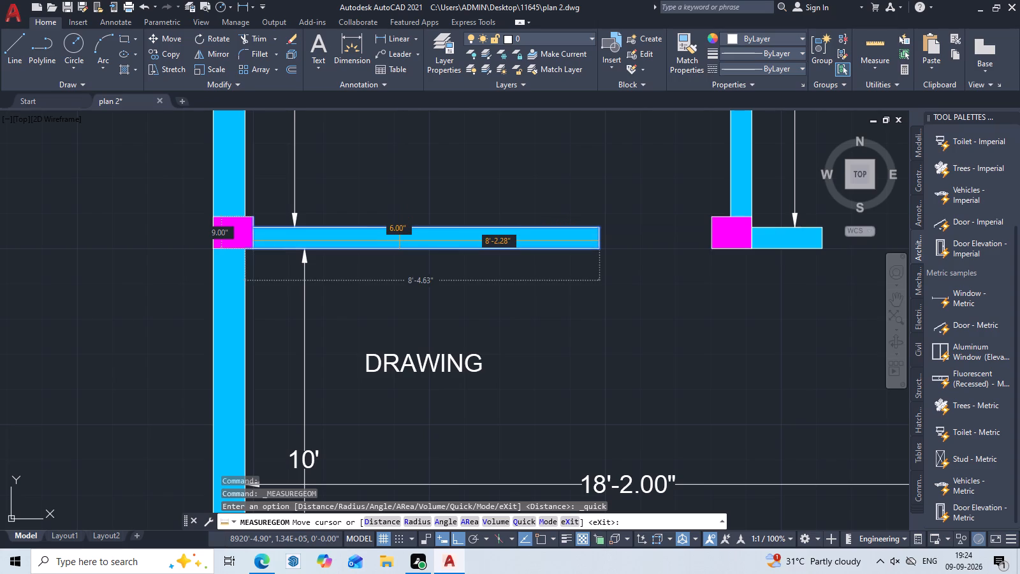
{"action": "scroll", "coordinate": [399, 241], "scroll_direction": "up", "scroll_amount": 3}
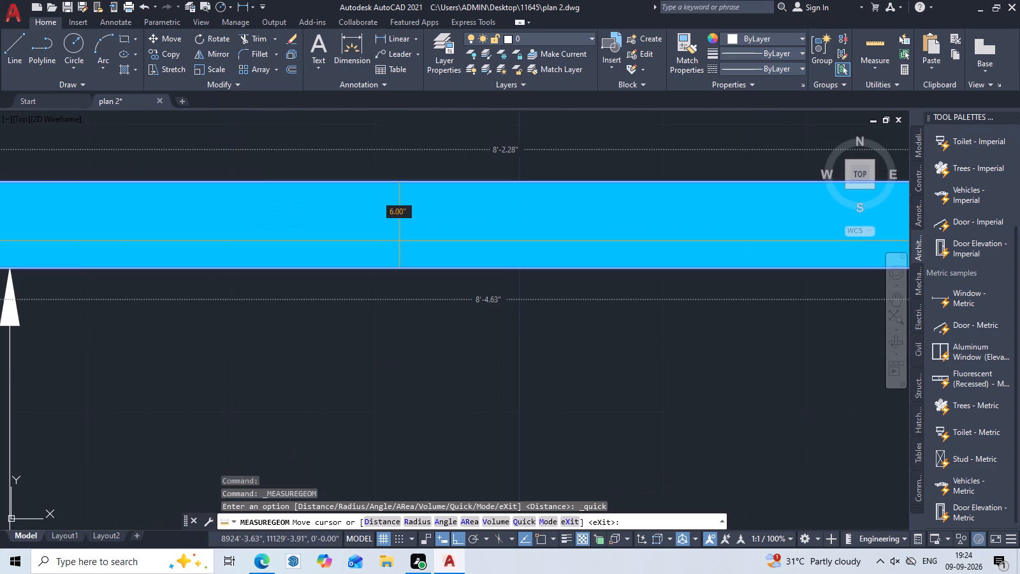
{"action": "key", "text": "Escape"}
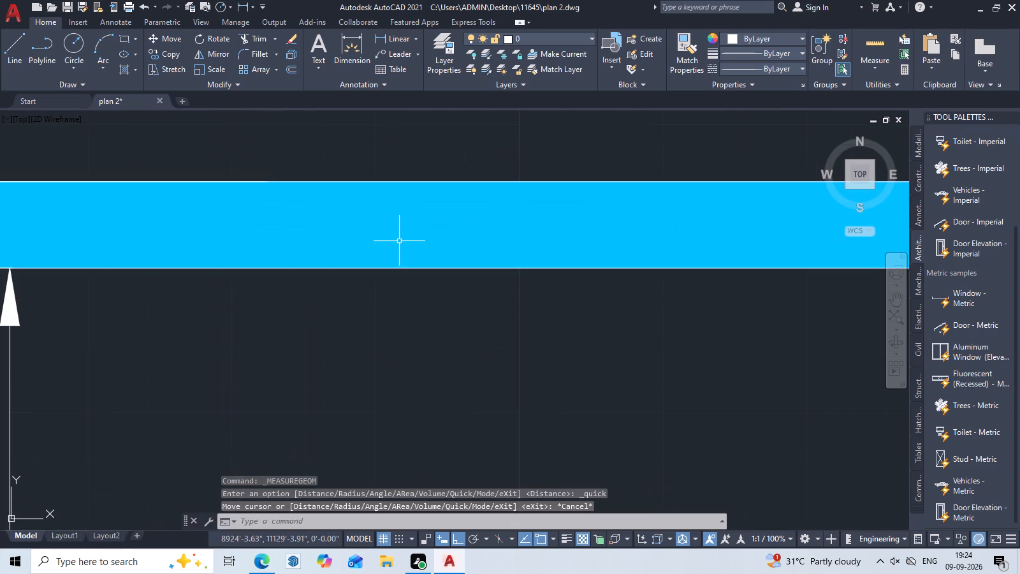
Offset the short line across the top-left room's left outer wall by 2' both upward and downward.
{"action": "scroll", "coordinate": [403, 238], "scroll_direction": "down", "scroll_amount": 6}
{"action": "middle_click_drag", "start_coordinate": [585, 267], "coordinate": [173, 362]}
{"action": "scroll", "coordinate": [271, 336], "scroll_direction": "down", "scroll_amount": 2}
{"action": "middle_click_drag", "start_coordinate": [467, 319], "coordinate": [233, 249]}
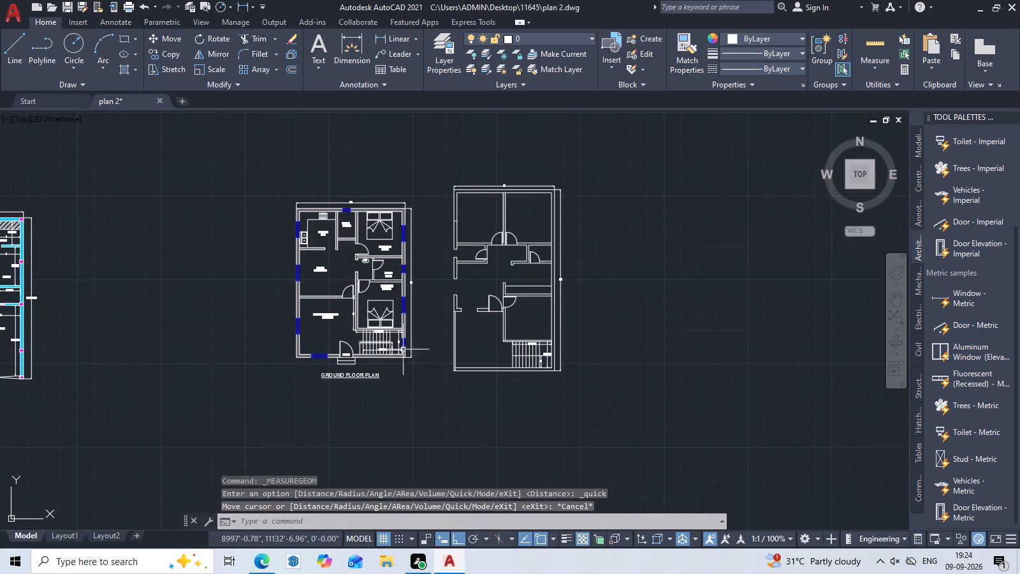
{"action": "scroll", "coordinate": [484, 335], "scroll_direction": "up", "scroll_amount": 1}
{"action": "middle_click_drag", "start_coordinate": [493, 330], "coordinate": [337, 401]}
{"action": "scroll", "coordinate": [310, 253], "scroll_direction": "up", "scroll_amount": 3}
{"action": "middle_click_drag", "start_coordinate": [309, 245], "coordinate": [375, 367]}
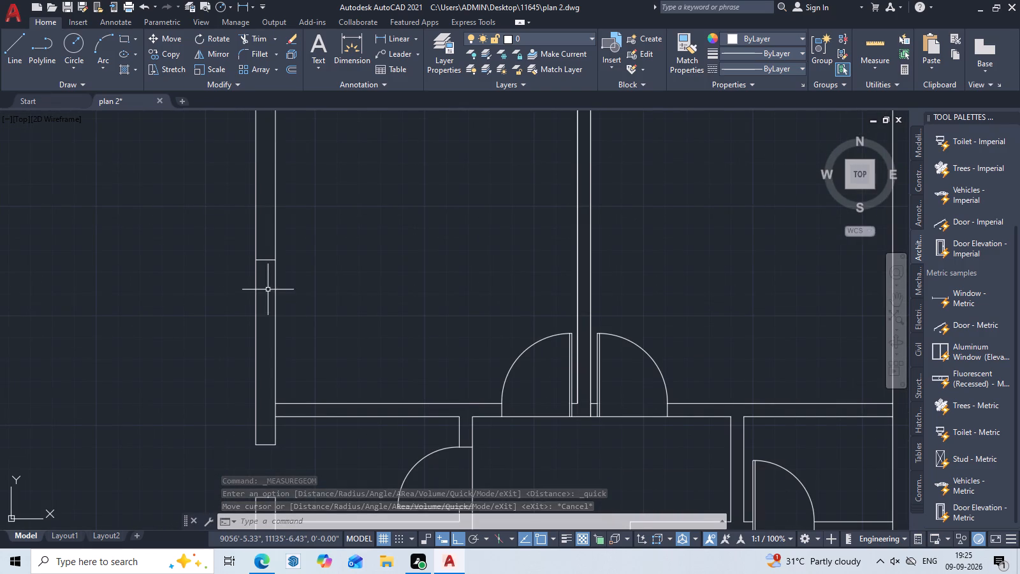
{"action": "type", "text": "O"}
{"action": "key", "text": "space"}
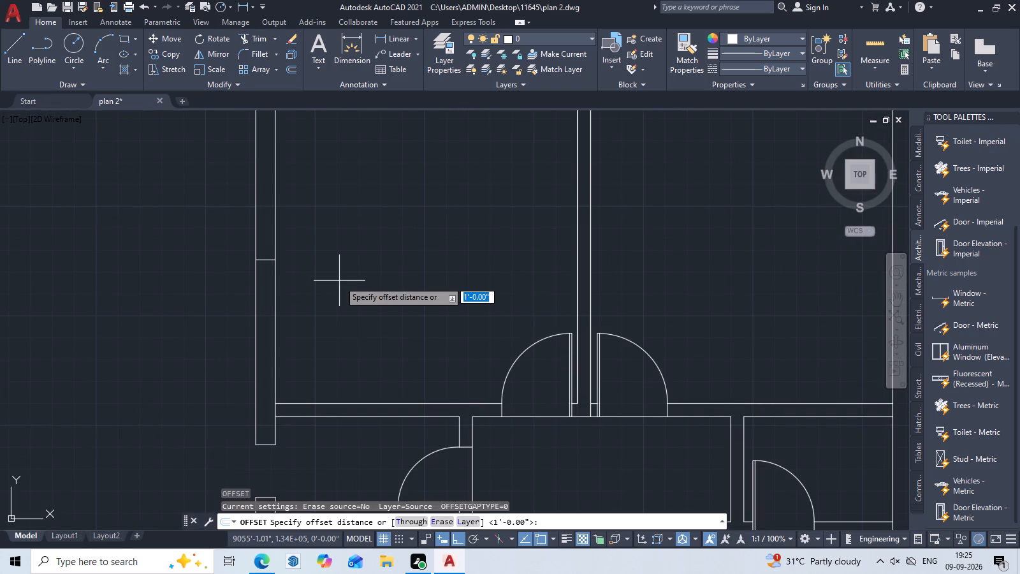
{"action": "key", "text": "2"}
{"action": "type", "text": "'"}
{"action": "key", "text": "space"}
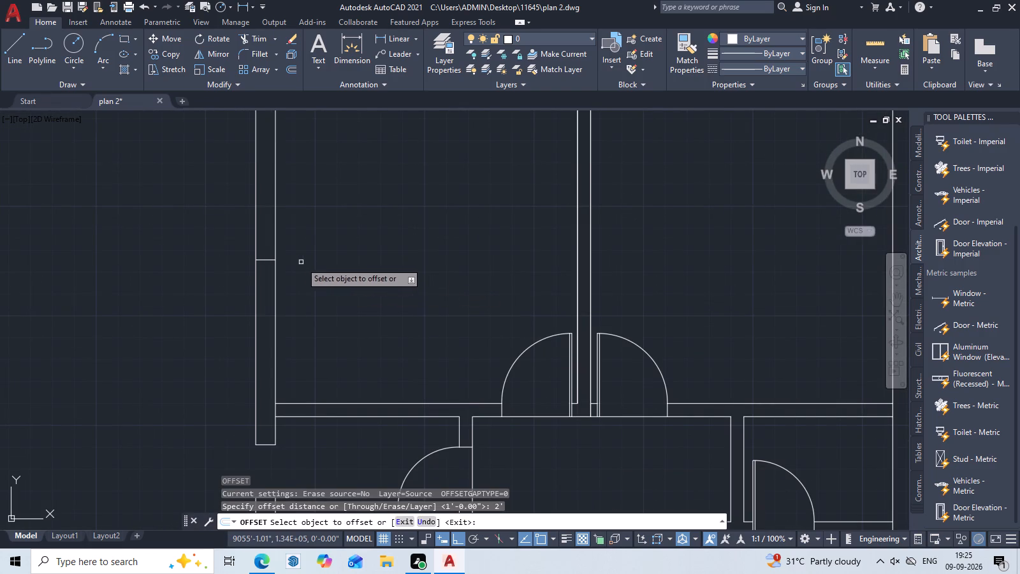
{"action": "left_click", "coordinate": [266, 260]}
{"action": "left_click", "coordinate": [265, 179]}
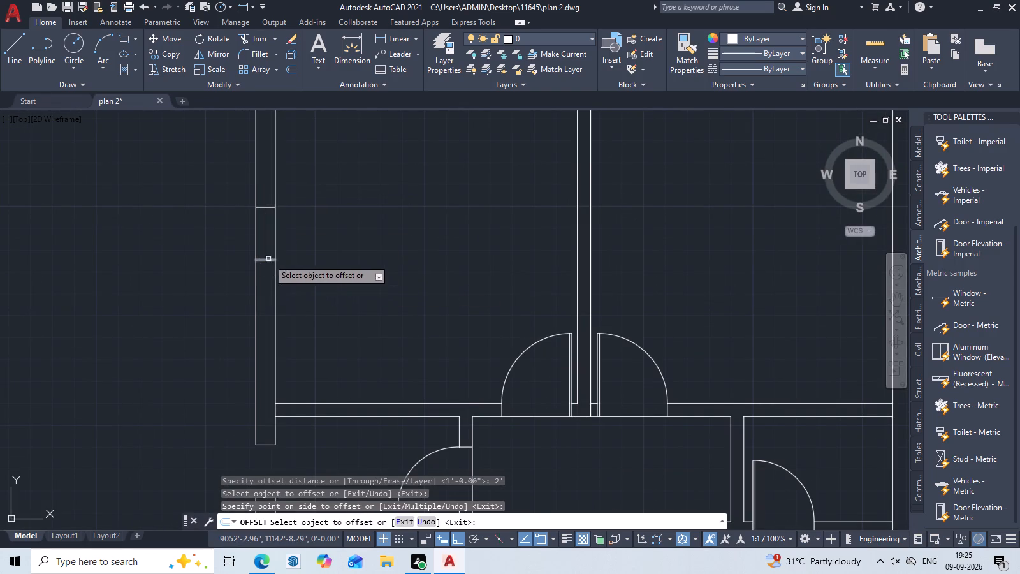
{"action": "left_click", "coordinate": [268, 259]}
{"action": "left_click", "coordinate": [272, 318]}
{"action": "scroll", "coordinate": [445, 307], "scroll_direction": "down", "scroll_amount": 2}
{"action": "middle_click_drag", "start_coordinate": [453, 320], "coordinate": [477, 366]}
{"action": "key", "text": "Escape"}
Move the three short lines straight up along the top-left room's left outer wall by about 11".
{"action": "scroll", "coordinate": [460, 359], "scroll_direction": "up", "scroll_amount": 2}
{"action": "middle_click_drag", "start_coordinate": [425, 364], "coordinate": [435, 339]}
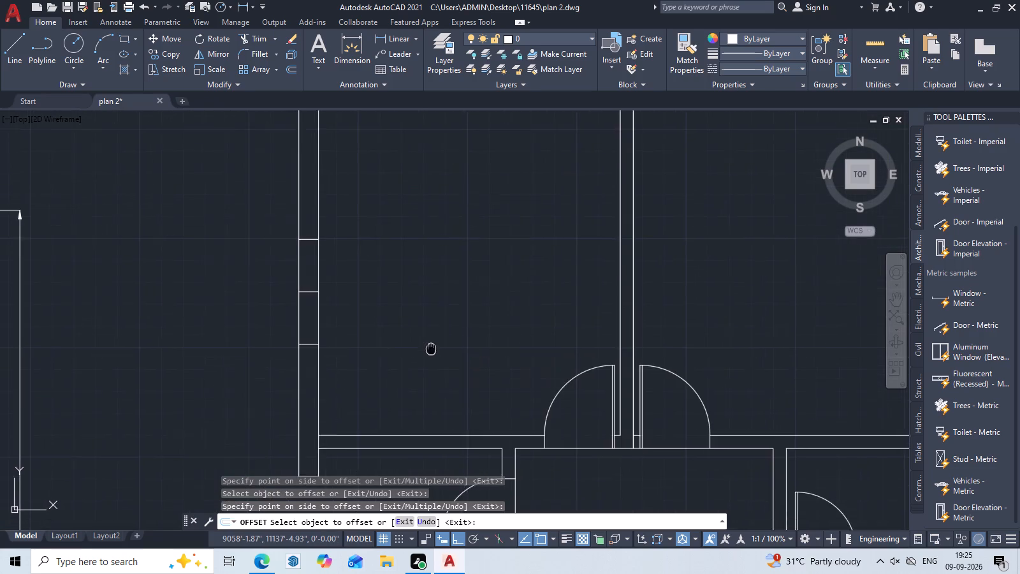
{"action": "middle_click_drag", "start_coordinate": [435, 339], "coordinate": [472, 285]}
{"action": "key", "text": "Escape"}
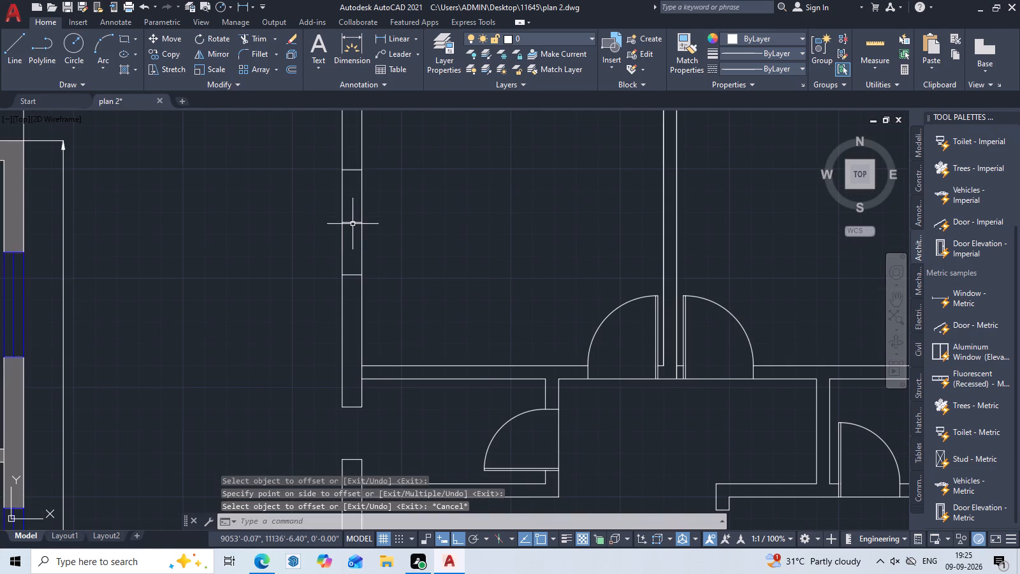
{"action": "left_click", "coordinate": [353, 224]}
{"action": "left_click", "coordinate": [352, 274]}
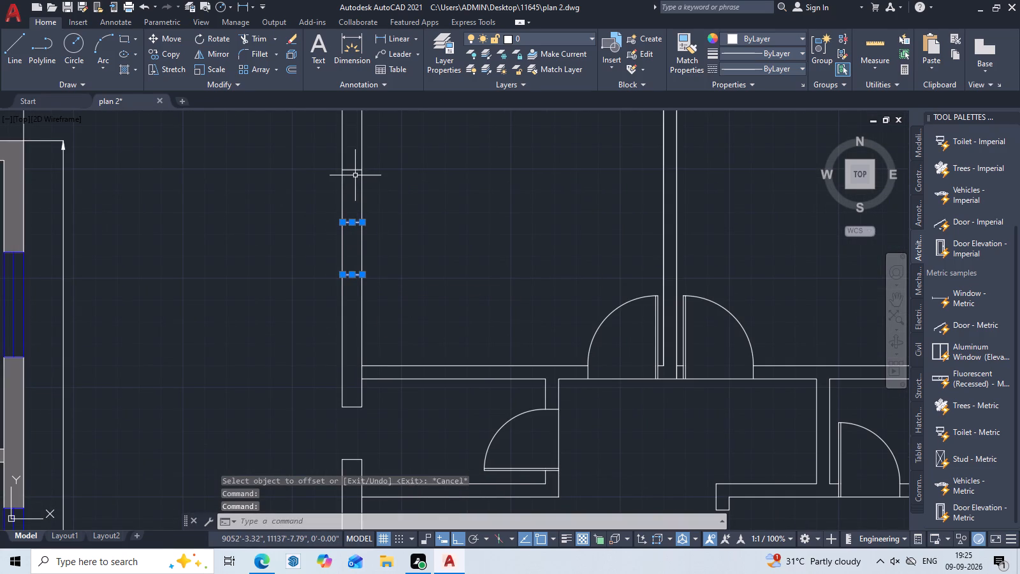
{"action": "left_click", "coordinate": [355, 172]}
{"action": "left_click", "coordinate": [354, 170]}
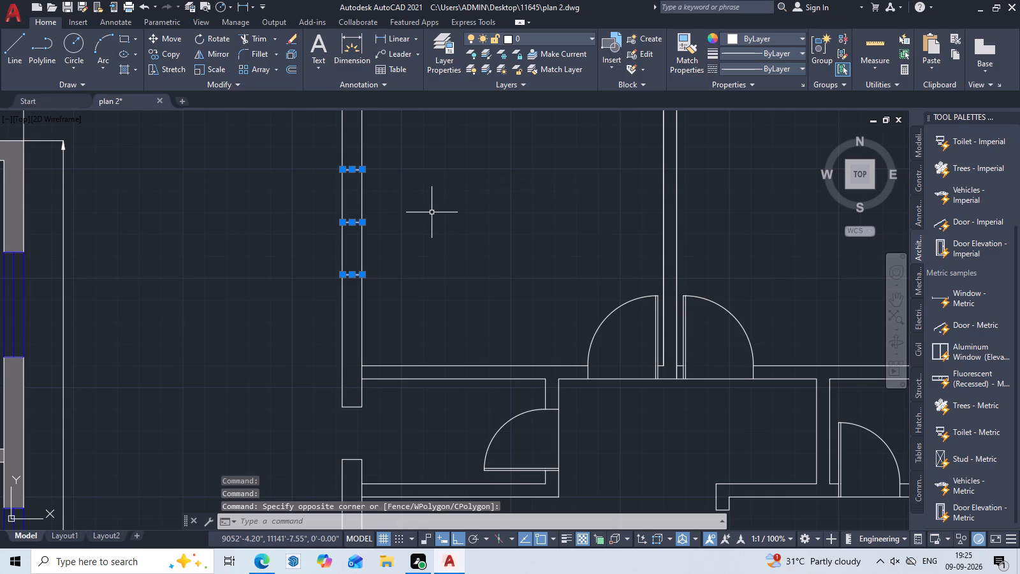
{"action": "type", "text": "M"}
{"action": "key", "text": "space"}
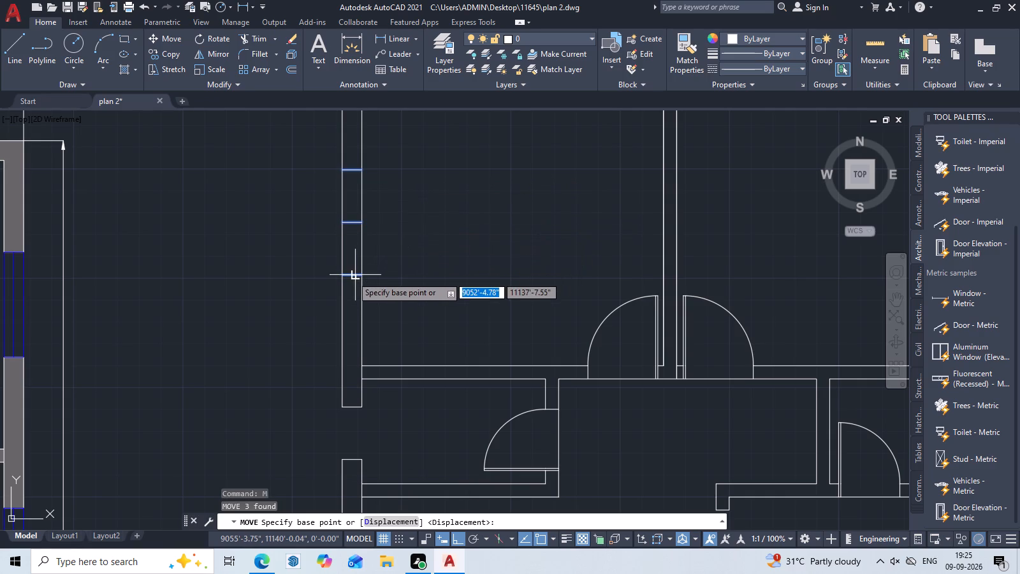
{"action": "left_click", "coordinate": [352, 278]}
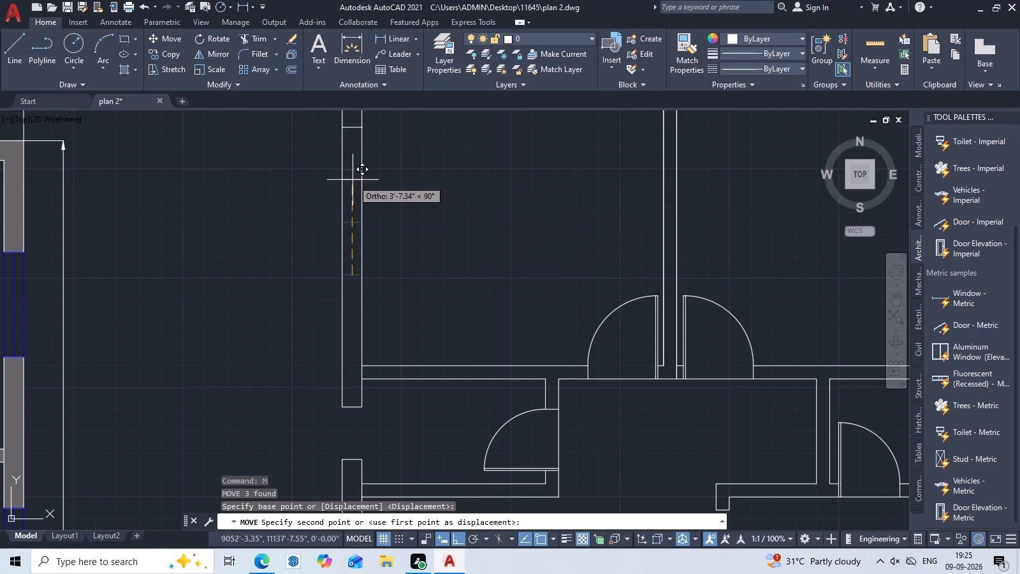
{"action": "middle_click_drag", "start_coordinate": [353, 180], "coordinate": [353, 319]}
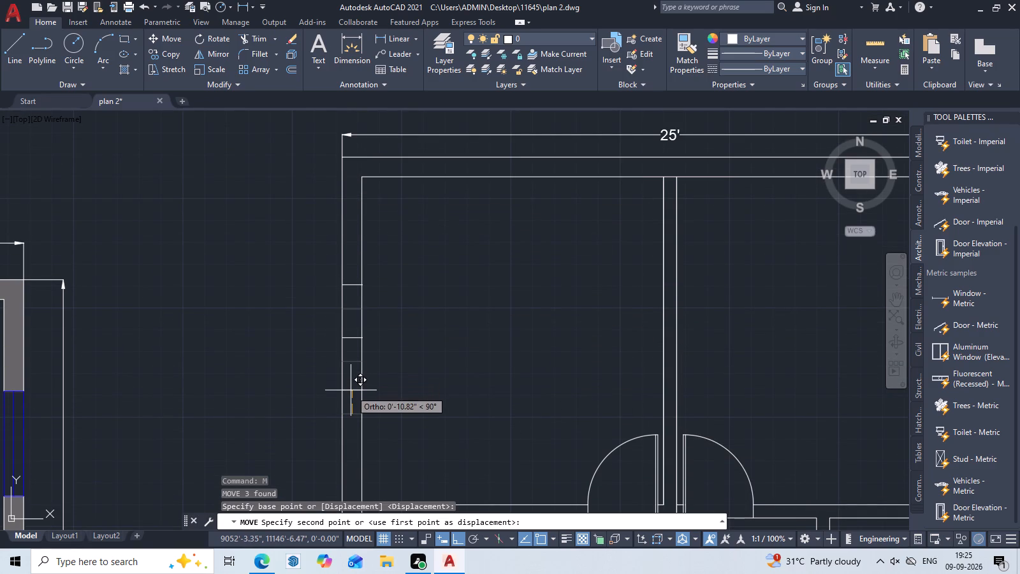
{"action": "left_click", "coordinate": [351, 390]}
{"action": "key", "text": "Escape"}
Delete the middle of the three short lines across the top-left room's left outer wall.
{"action": "left_click", "coordinate": [356, 338]}
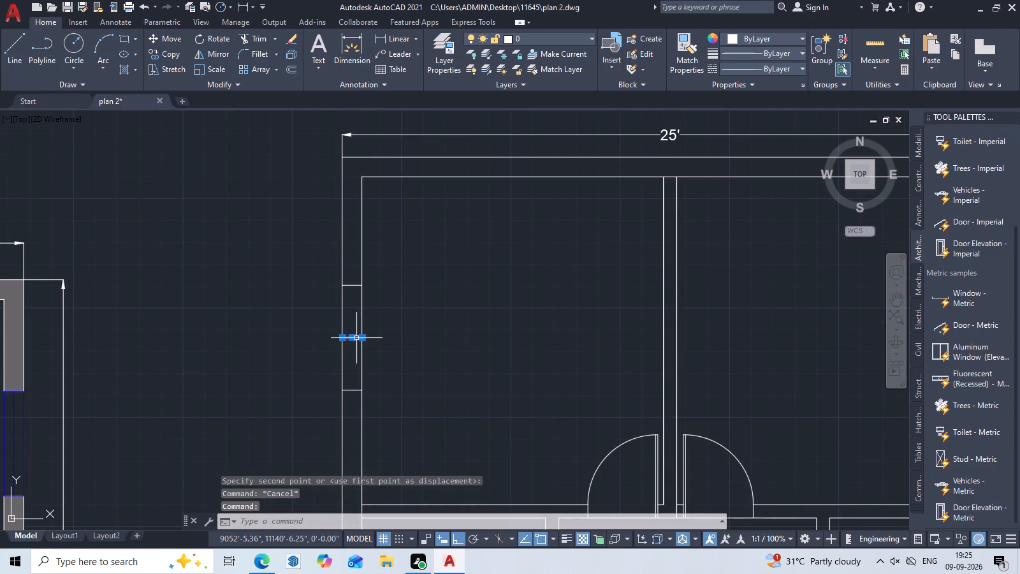
{"action": "key", "text": "Delete"}
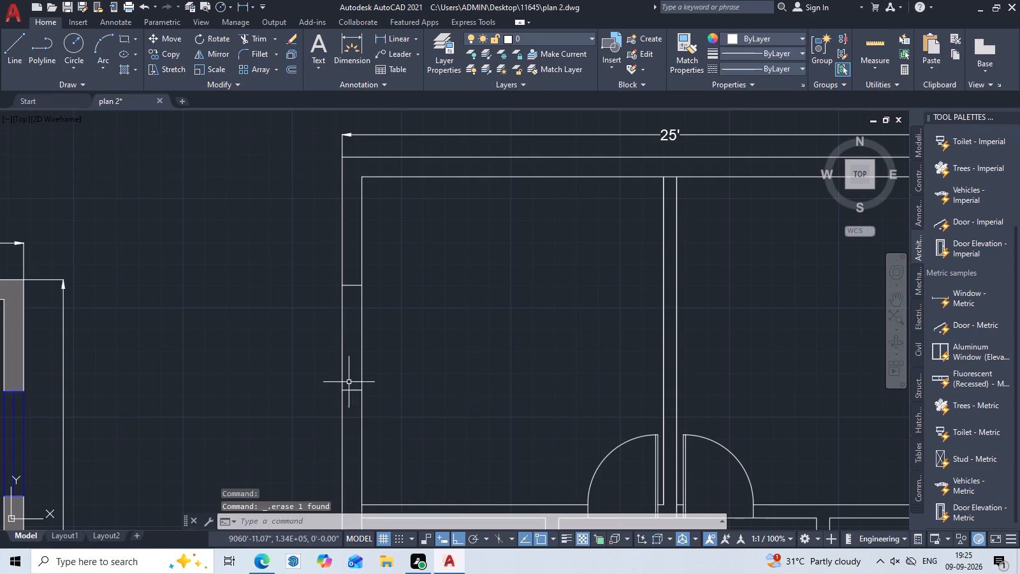
Mirror the two short lines from the top-left room's outer wall onto the right outer wall about the central partition's midline, keeping the originals.
{"action": "left_click", "coordinate": [351, 388]}
{"action": "double_click", "coordinate": [354, 284]}
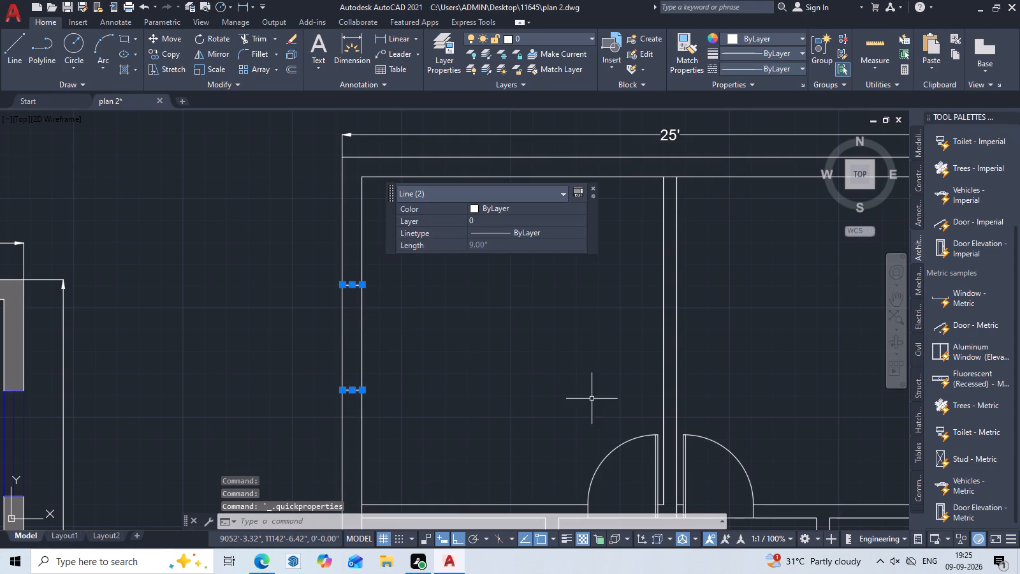
{"action": "type", "text": "MI"}
{"action": "key", "text": "space"}
{"action": "scroll", "coordinate": [602, 402], "scroll_direction": "down", "scroll_amount": 2}
{"action": "middle_click_drag", "start_coordinate": [669, 406], "coordinate": [592, 390]}
{"action": "scroll", "coordinate": [560, 334], "scroll_direction": "up", "scroll_amount": 2}
{"action": "left_click", "coordinate": [540, 243]}
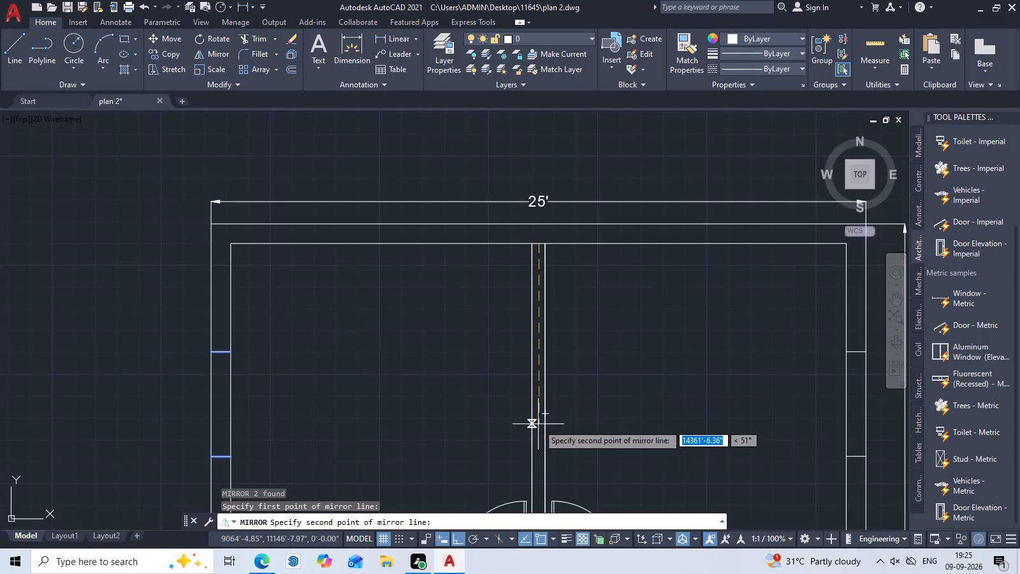
{"action": "middle_click_drag", "start_coordinate": [537, 441], "coordinate": [523, 343]}
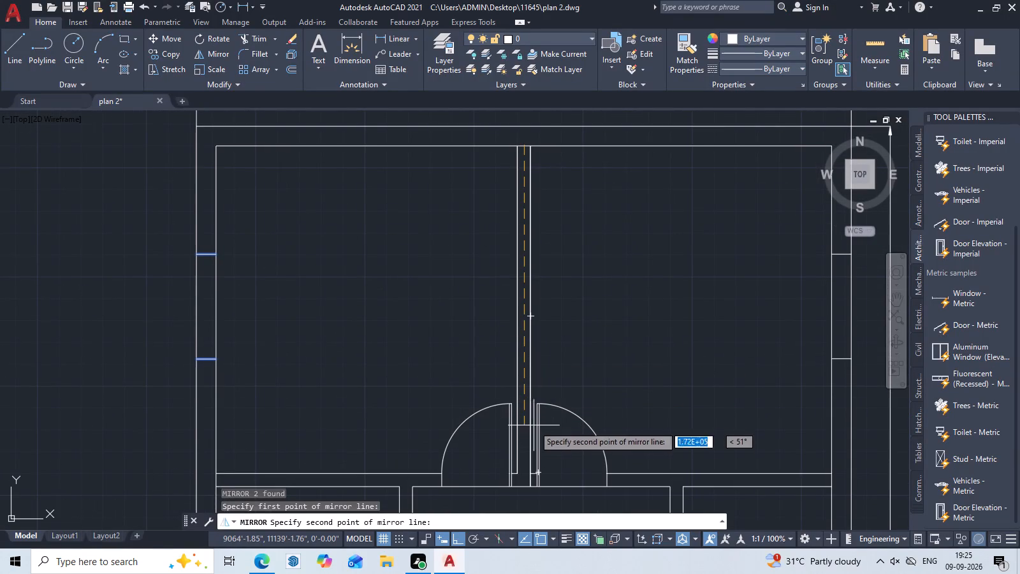
{"action": "left_click", "coordinate": [526, 440]}
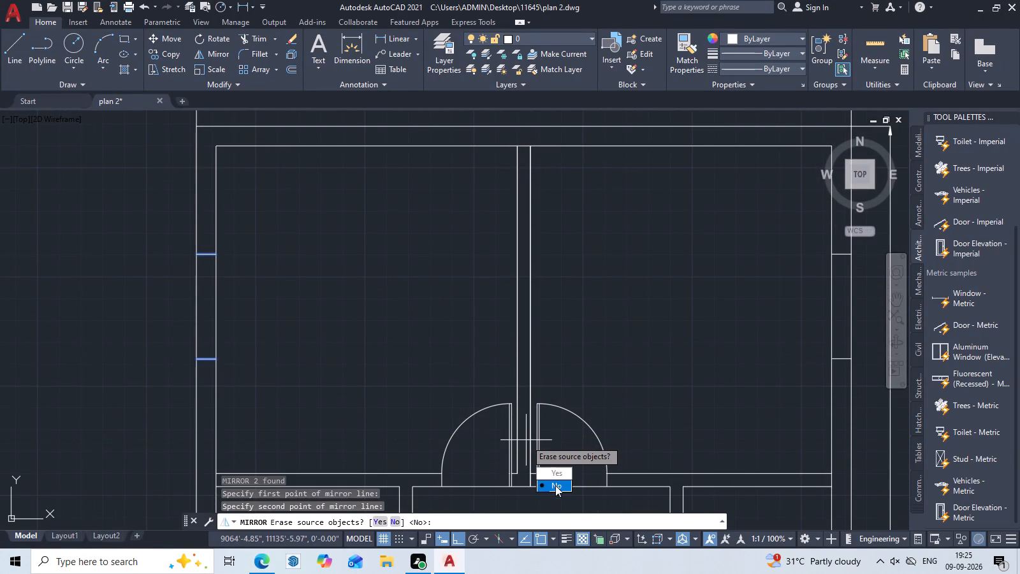
{"action": "left_click_drag", "start_coordinate": [555, 485], "coordinate": [526, 440]}
{"action": "scroll", "coordinate": [597, 358], "scroll_direction": "down", "scroll_amount": 3}
{"action": "middle_click_drag", "start_coordinate": [596, 348], "coordinate": [438, 320]}
{"action": "scroll", "coordinate": [439, 320], "scroll_direction": "up", "scroll_amount": 2}
{"action": "middle_click_drag", "start_coordinate": [512, 336], "coordinate": [669, 340]}
{"action": "key", "text": "Escape"}
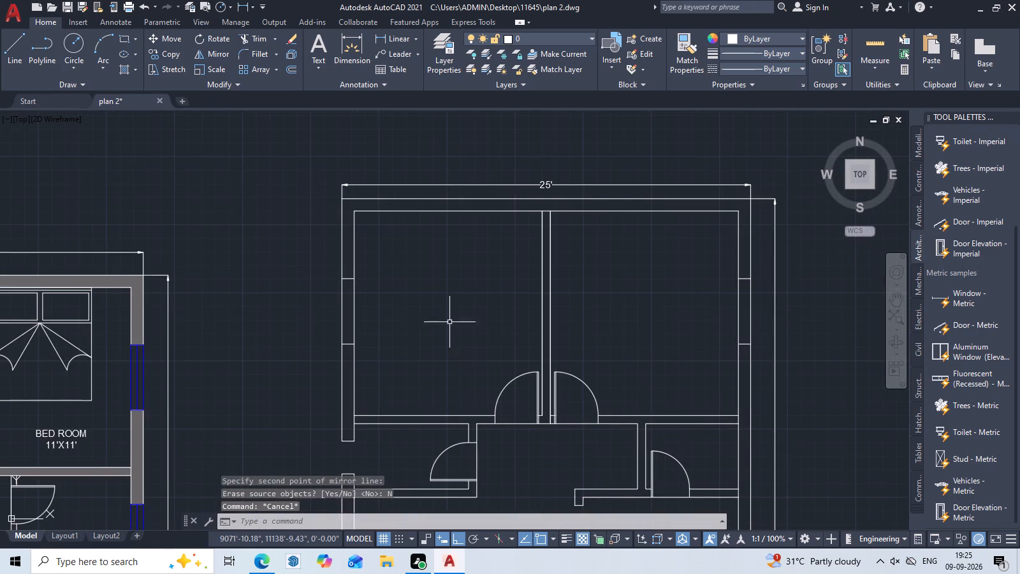
Trim both left outer wall lines between the two short lines to cut the top-left room's window opening.
{"action": "middle_click_drag", "start_coordinate": [404, 317], "coordinate": [491, 313]}
{"action": "type", "text": "TR"}
{"action": "key", "text": "space"}
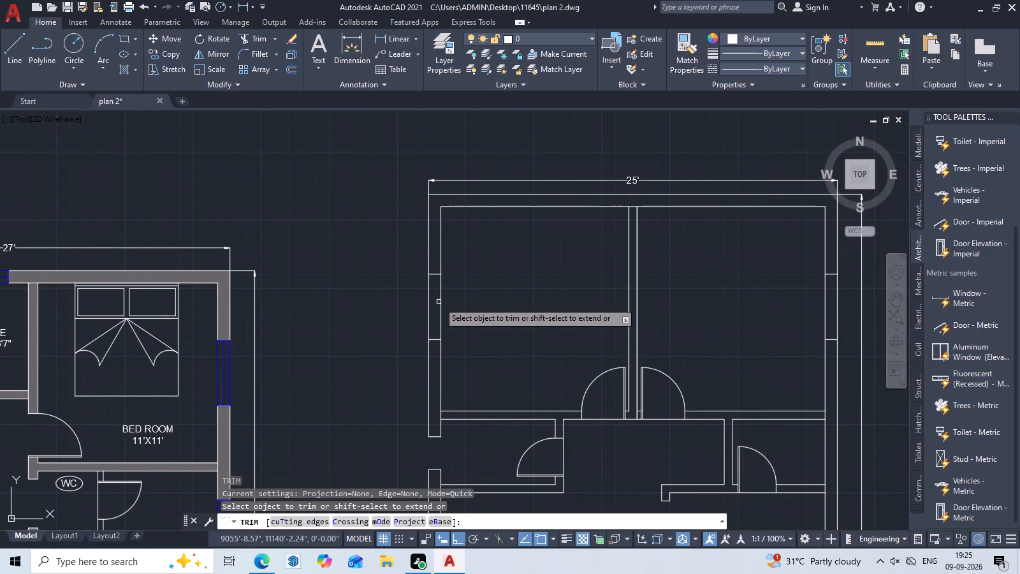
{"action": "double_click", "coordinate": [439, 302]}
{"action": "left_click", "coordinate": [441, 301]}
{"action": "left_click", "coordinate": [430, 305]}
{"action": "left_click", "coordinate": [443, 304]}
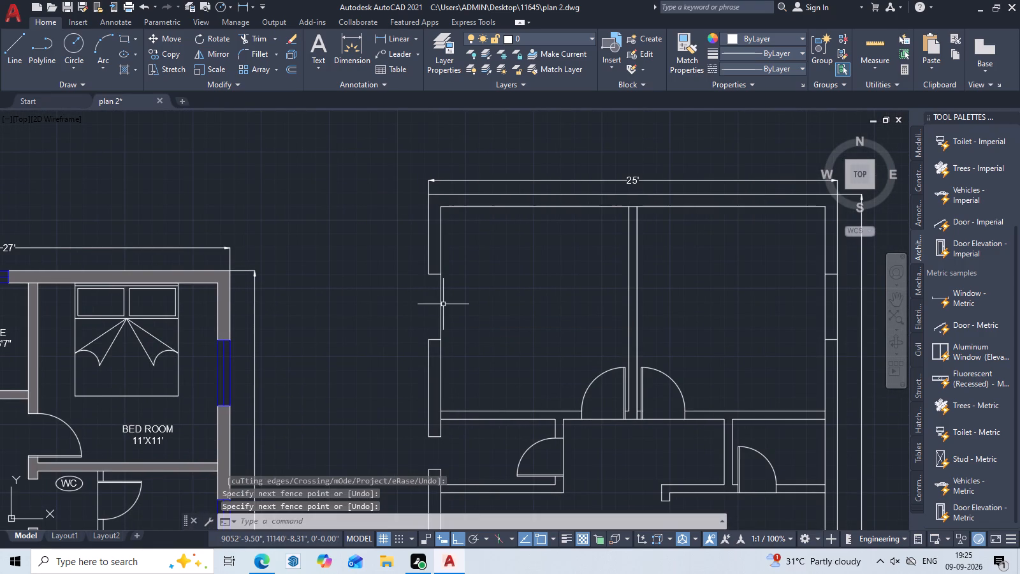
{"action": "key", "text": "space"}
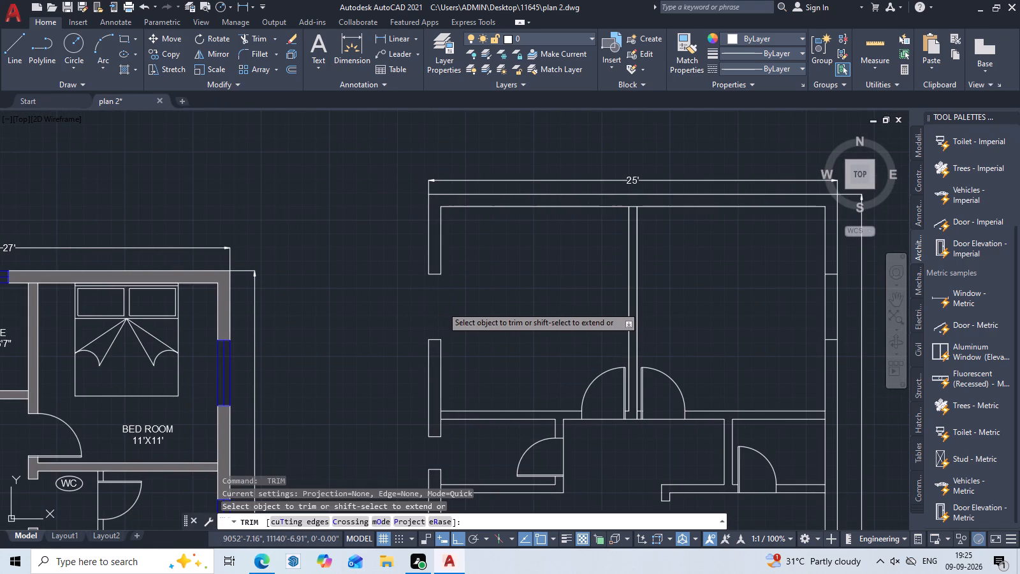
{"action": "left_click", "coordinate": [442, 306]}
Trim both right outer wall lines between the mirrored short lines to cut the top-right room's window opening.
{"action": "scroll", "coordinate": [462, 305], "scroll_direction": "down", "scroll_amount": 2}
{"action": "middle_click_drag", "start_coordinate": [486, 309], "coordinate": [316, 313]}
{"action": "scroll", "coordinate": [441, 301], "scroll_direction": "up", "scroll_amount": 5}
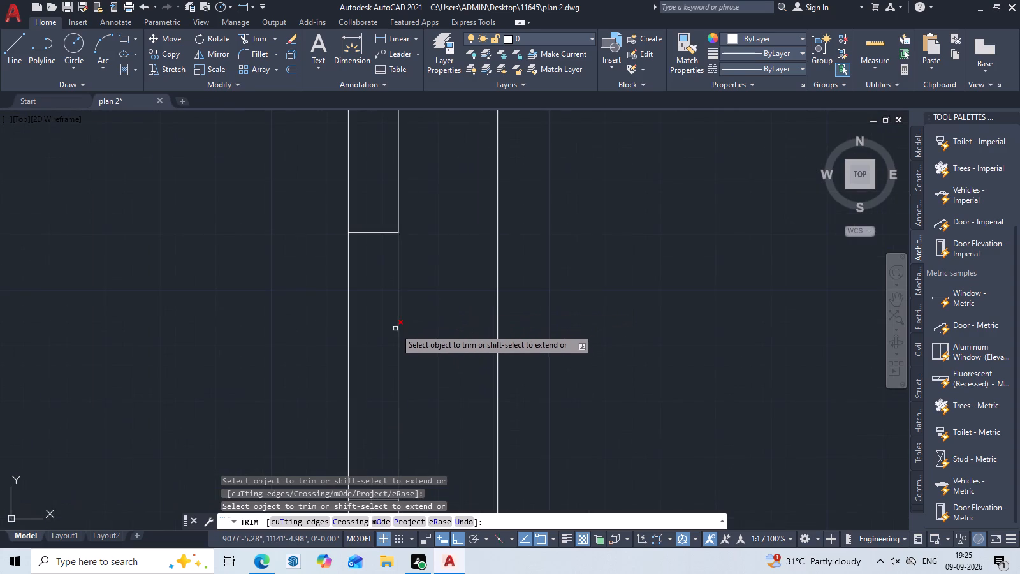
{"action": "double_click", "coordinate": [399, 337]}
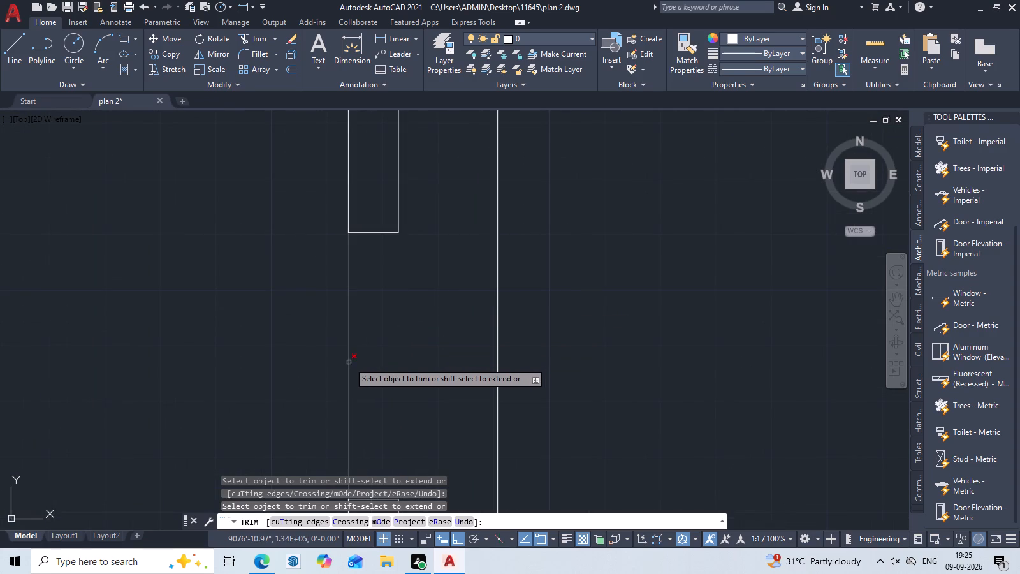
{"action": "left_click", "coordinate": [349, 362]}
{"action": "scroll", "coordinate": [354, 360], "scroll_direction": "down", "scroll_amount": 6}
{"action": "middle_click_drag", "start_coordinate": [425, 389], "coordinate": [483, 303]}
{"action": "scroll", "coordinate": [444, 315], "scroll_direction": "up", "scroll_amount": 2}
{"action": "middle_click_drag", "start_coordinate": [434, 346], "coordinate": [506, 296]}
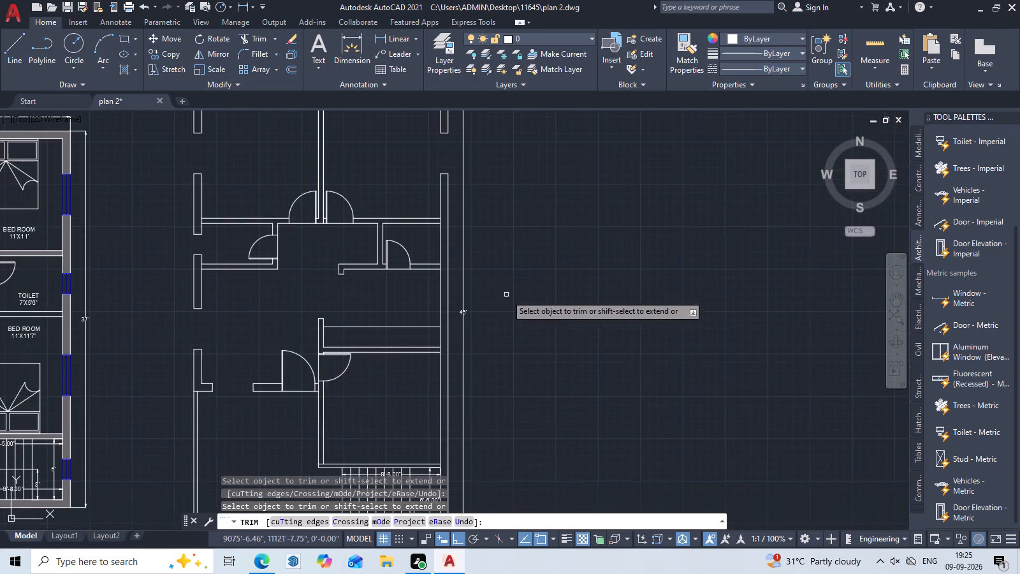
{"action": "middle_click_drag", "start_coordinate": [487, 260], "coordinate": [554, 224]}
{"action": "key", "text": "Escape"}
Draw a short line across the right outer wall about midway along the small room below the top-right room.
{"action": "scroll", "coordinate": [513, 221], "scroll_direction": "up", "scroll_amount": 1}
{"action": "middle_click_drag", "start_coordinate": [514, 224], "coordinate": [529, 336]}
{"action": "scroll", "coordinate": [529, 337], "scroll_direction": "up", "scroll_amount": 3}
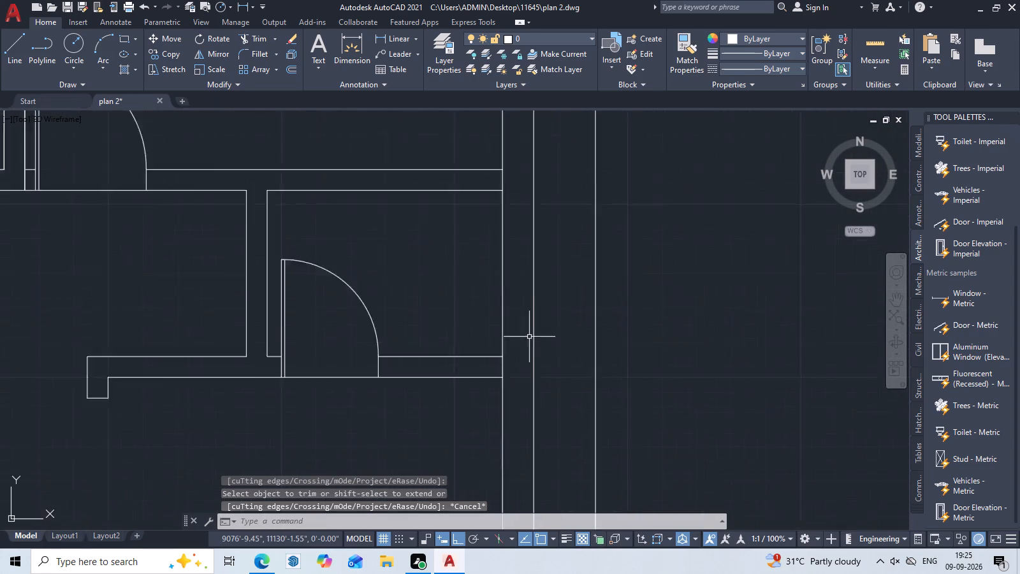
{"action": "middle_click_drag", "start_coordinate": [532, 340], "coordinate": [537, 316]}
{"action": "scroll", "coordinate": [549, 385], "scroll_direction": "down", "scroll_amount": 1}
{"action": "middle_click_drag", "start_coordinate": [552, 412], "coordinate": [556, 452]}
{"action": "middle_click_drag", "start_coordinate": [560, 334], "coordinate": [563, 372]}
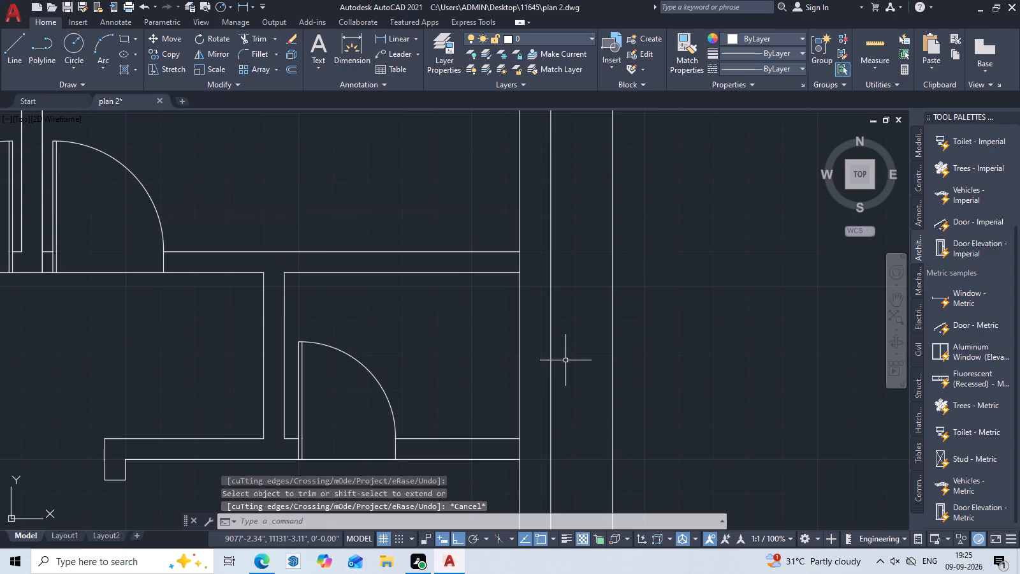
{"action": "type", "text": "L"}
{"action": "key", "text": "space"}
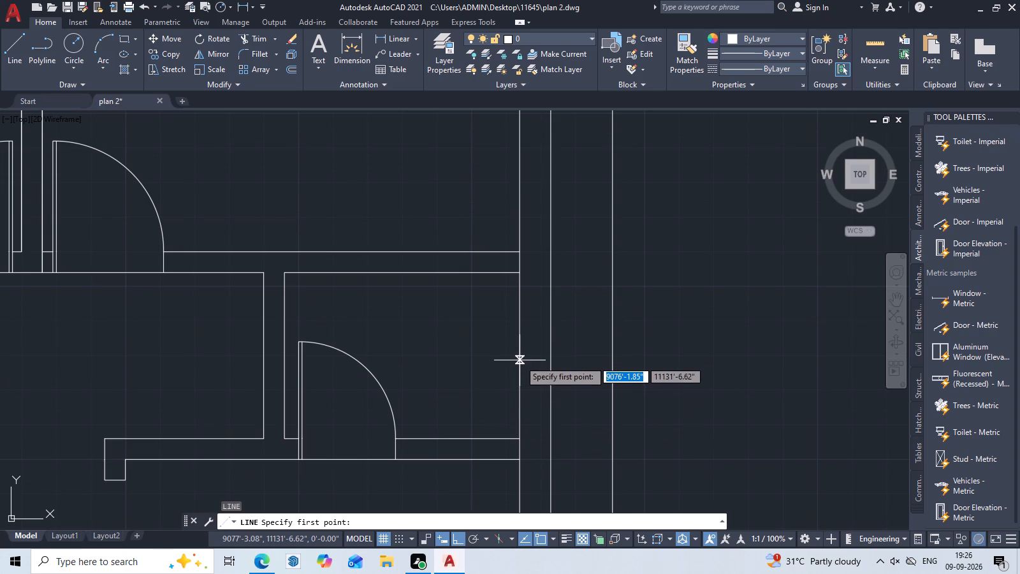
{"action": "left_click", "coordinate": [518, 364]}
{"action": "left_click", "coordinate": [551, 364]}
{"action": "key", "text": "Escape"}
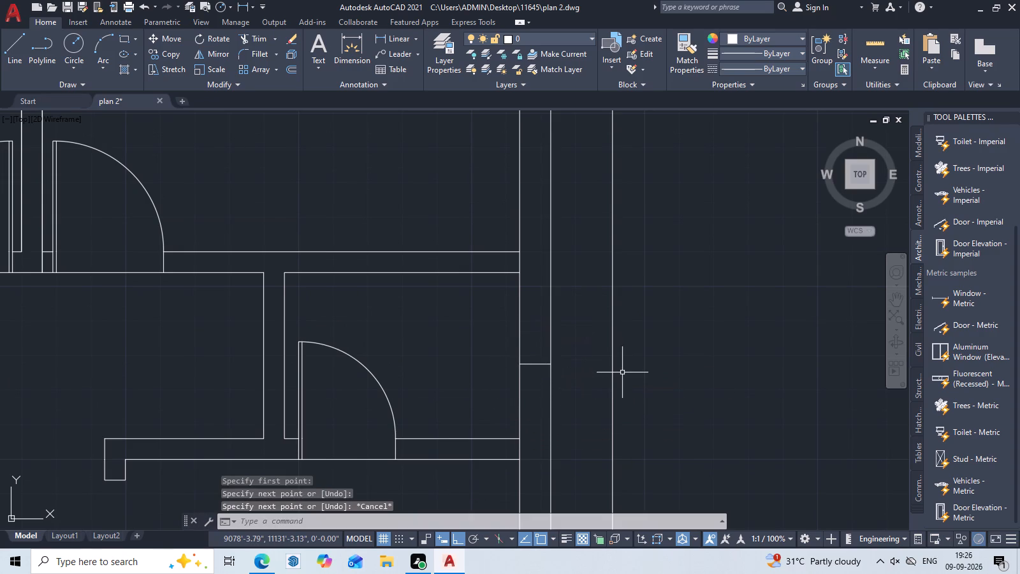
Offset the short line across the small right-hand room's outer wall by 1' both upward and downward.
{"action": "type", "text": "O"}
{"action": "key", "text": "space"}
{"action": "type", "text": "1'"}
{"action": "key", "text": "space"}
{"action": "left_click", "coordinate": [541, 364]}
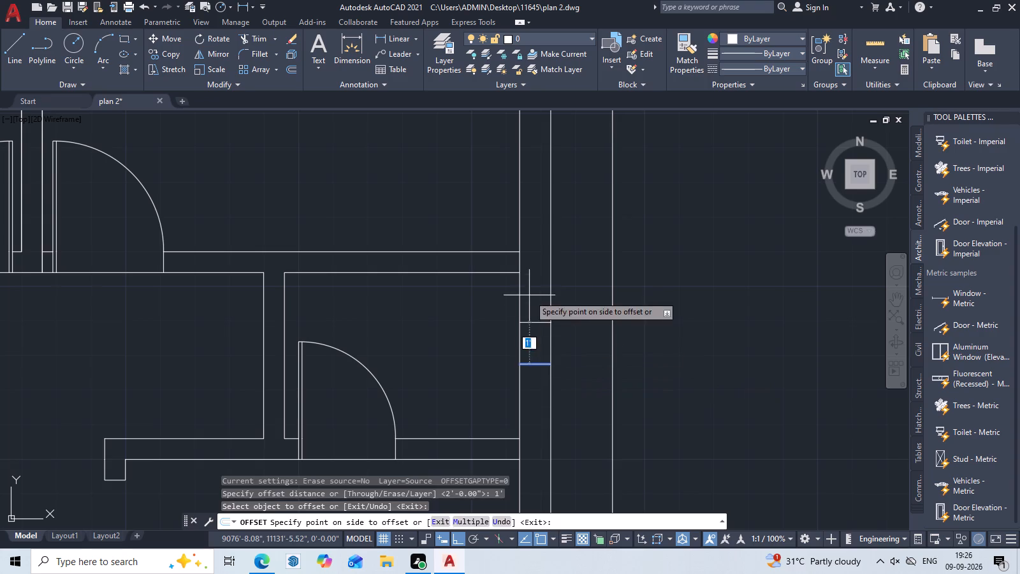
{"action": "left_click", "coordinate": [529, 295]}
{"action": "double_click", "coordinate": [534, 361]}
{"action": "left_click", "coordinate": [535, 360]}
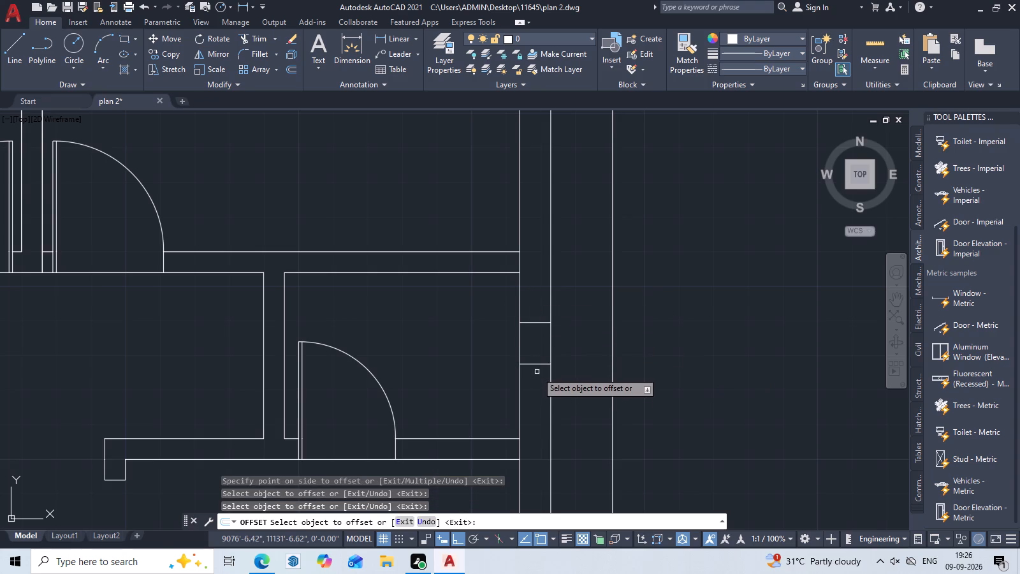
{"action": "double_click", "coordinate": [540, 362]}
{"action": "left_click", "coordinate": [537, 364]}
{"action": "left_click", "coordinate": [543, 402]}
{"action": "key", "text": "Escape"}
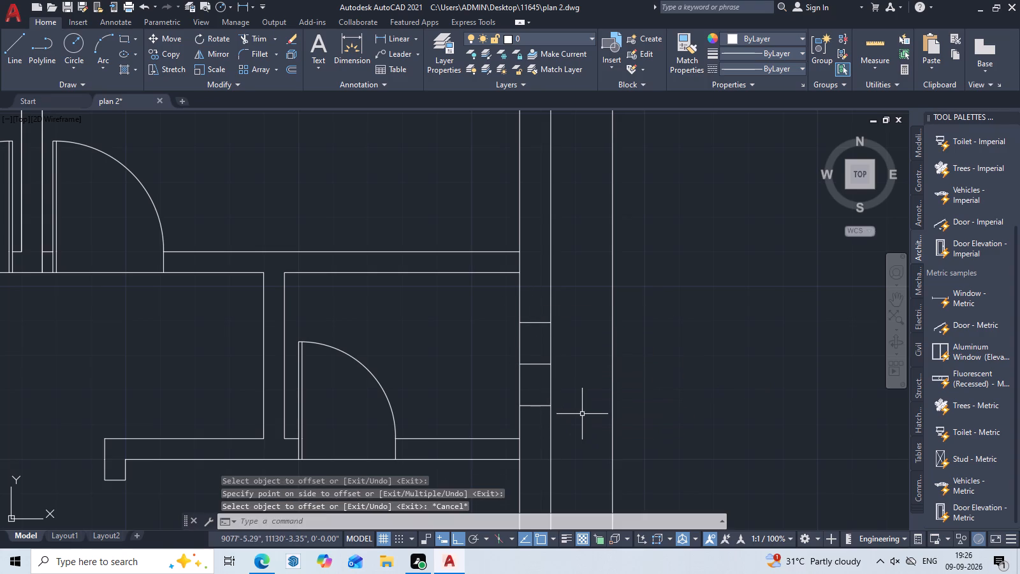
Trim both outer wall lines between the offset lines and remove the middle line to cut the small right-hand room's window opening.
{"action": "type", "text": "TR"}
{"action": "key", "text": "space"}
{"action": "left_click", "coordinate": [550, 393]}
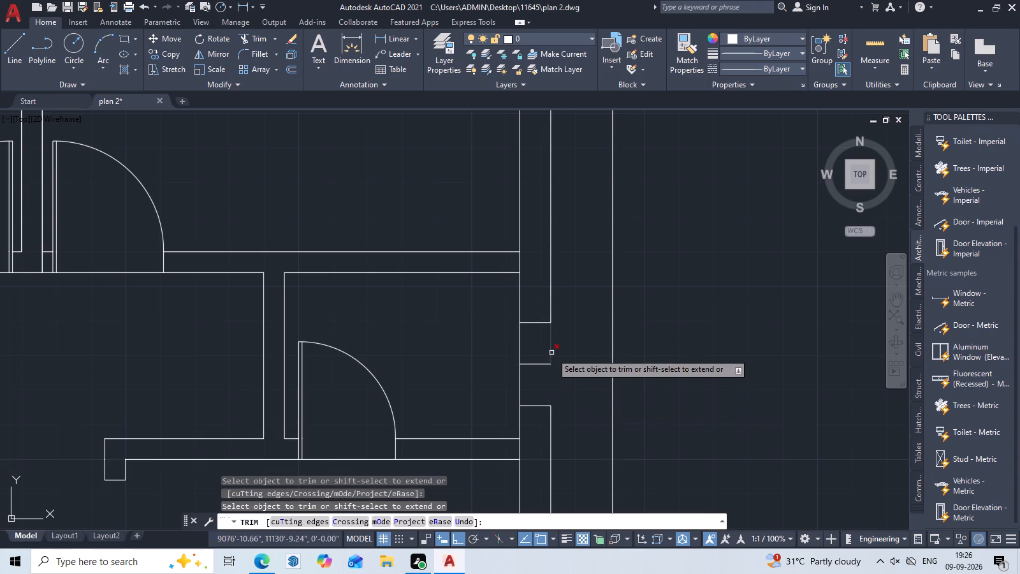
{"action": "left_click", "coordinate": [551, 351]}
{"action": "left_click", "coordinate": [540, 364]}
{"action": "left_click", "coordinate": [521, 358]}
{"action": "scroll", "coordinate": [561, 382], "scroll_direction": "down", "scroll_amount": 2}
{"action": "middle_click_drag", "start_coordinate": [597, 387], "coordinate": [593, 295]}
{"action": "middle_click_drag", "start_coordinate": [571, 371], "coordinate": [563, 303]}
{"action": "key", "text": "Escape"}
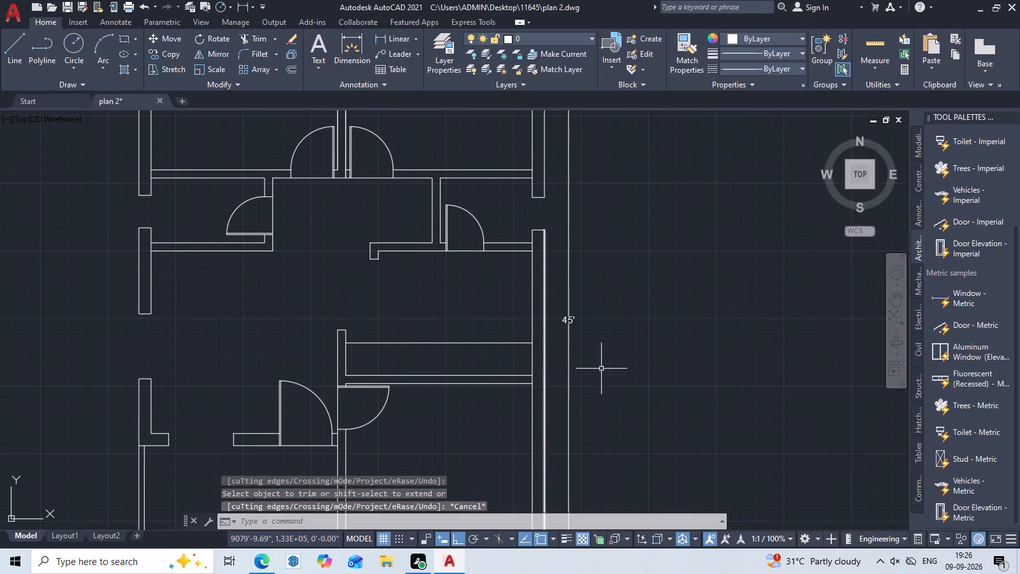
Draw a 9" line across the right outer wall, continuing the upper line of the narrow strip above the lower-right room.
{"action": "middle_click_drag", "start_coordinate": [607, 369], "coordinate": [525, 373]}
{"action": "middle_click_drag", "start_coordinate": [509, 422], "coordinate": [501, 276]}
{"action": "middle_click_drag", "start_coordinate": [460, 339], "coordinate": [463, 321]}
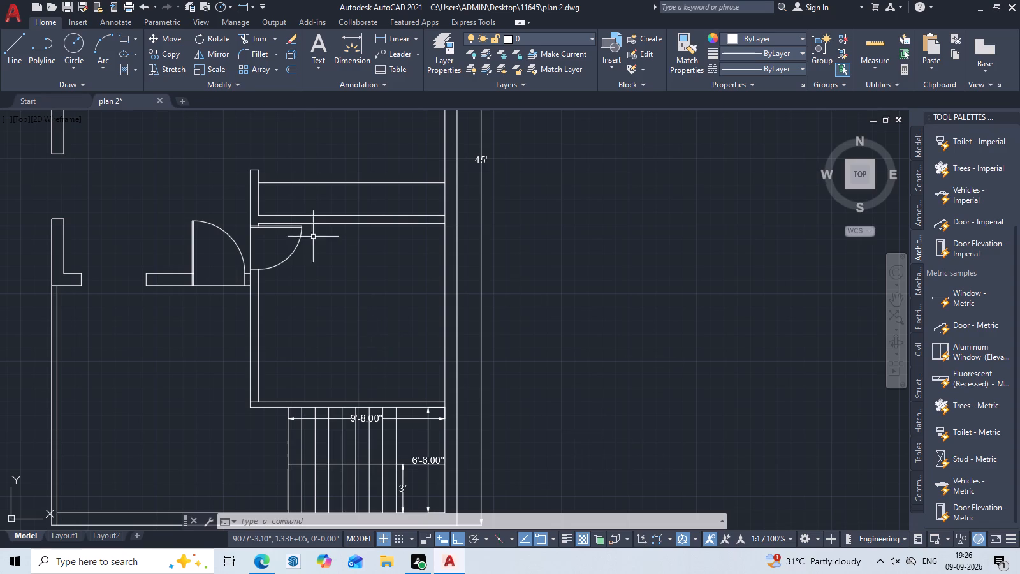
{"action": "scroll", "coordinate": [324, 238], "scroll_direction": "down", "scroll_amount": 1}
{"action": "middle_click_drag", "start_coordinate": [411, 263], "coordinate": [426, 380]}
{"action": "scroll", "coordinate": [413, 316], "scroll_direction": "up", "scroll_amount": 2}
{"action": "middle_click_drag", "start_coordinate": [451, 344], "coordinate": [483, 400]}
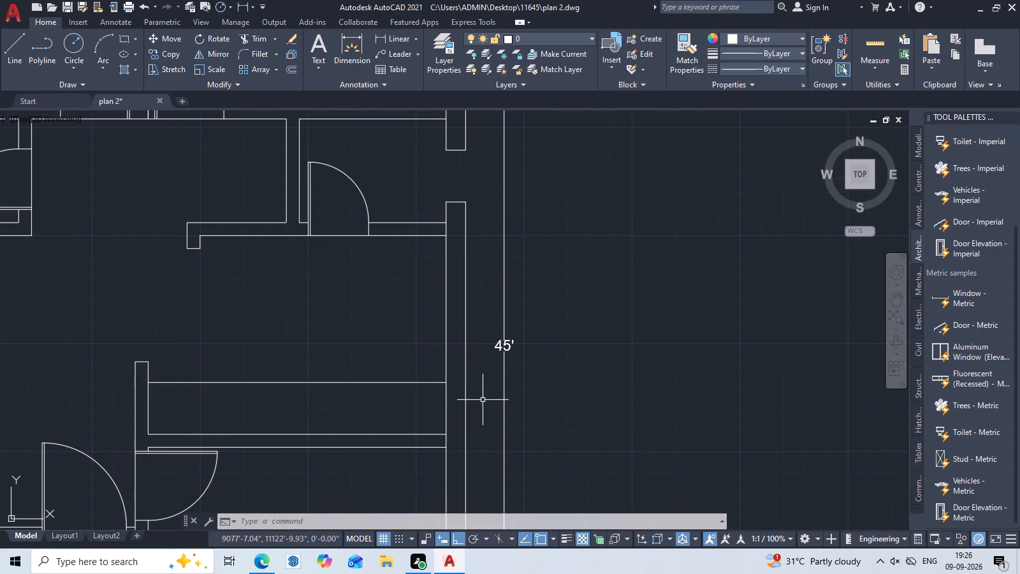
{"action": "type", "text": "L"}
{"action": "key", "text": "space"}
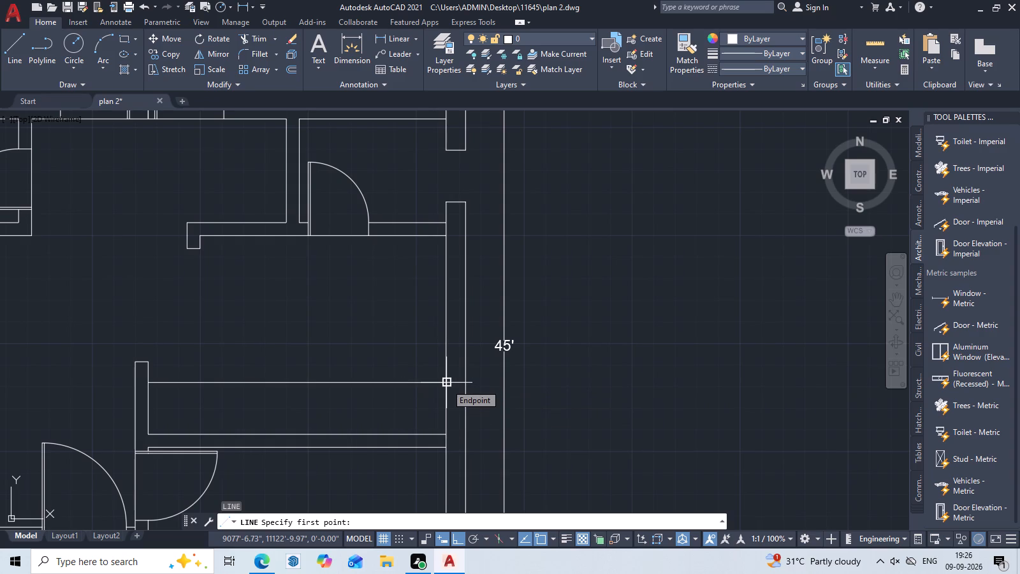
{"action": "left_click", "coordinate": [446, 384]}
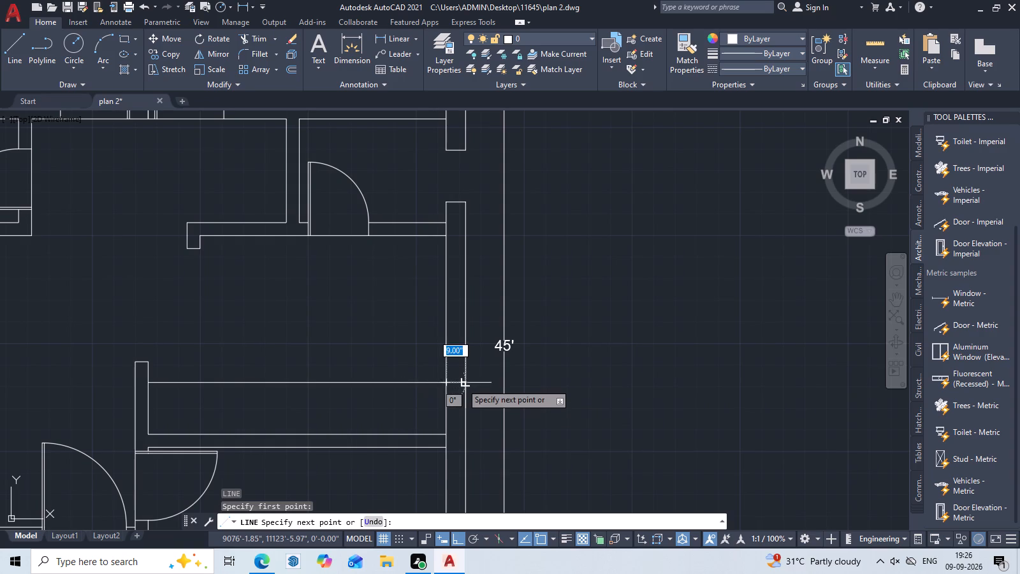
{"action": "left_click", "coordinate": [462, 383]}
{"action": "key", "text": "Escape"}
Offset the short line at the narrow strip's upper edge by 4' upward along the right outer wall.
{"action": "type", "text": "O"}
{"action": "key", "text": "space"}
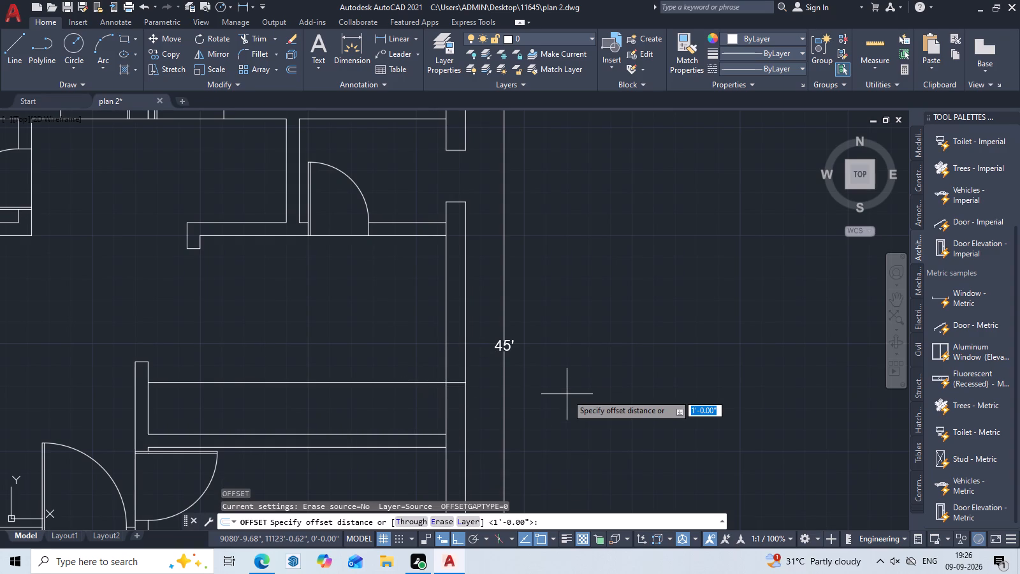
{"action": "type", "text": "4'"}
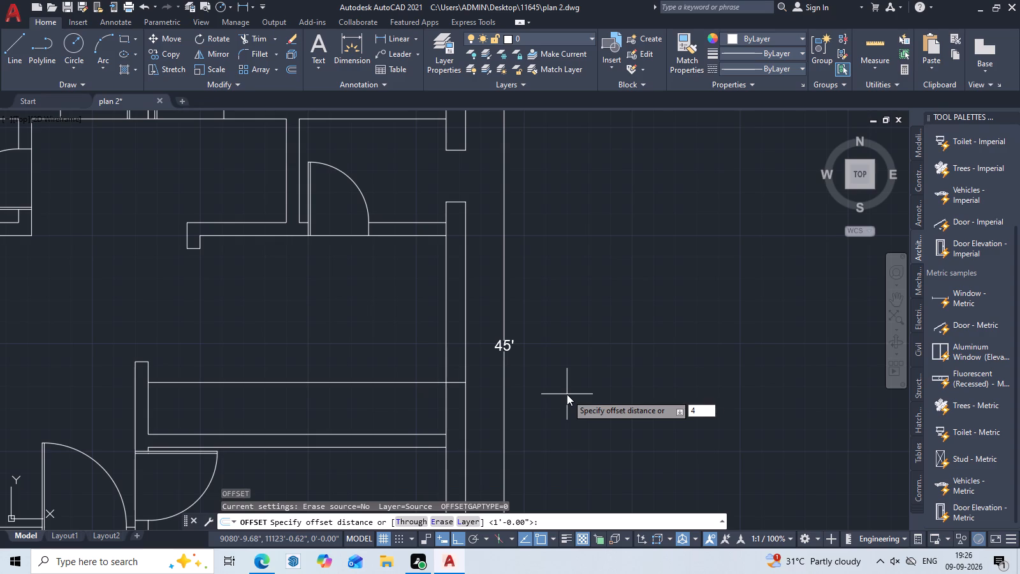
{"action": "key", "text": "space"}
{"action": "left_click", "coordinate": [458, 378]}
{"action": "double_click", "coordinate": [458, 381]}
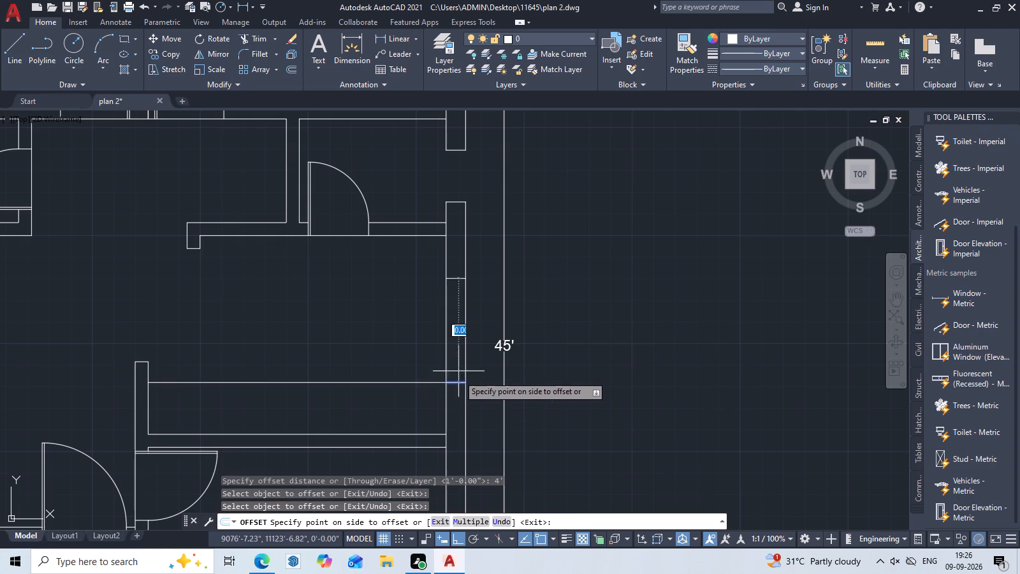
{"action": "left_click", "coordinate": [469, 323]}
{"action": "key", "text": "Escape"}
Draw a 9" line across the right outer wall near the middle of the lower-right room above the stairs.
{"action": "middle_click_drag", "start_coordinate": [491, 347], "coordinate": [492, 374]}
{"action": "middle_click_drag", "start_coordinate": [477, 389], "coordinate": [511, 246]}
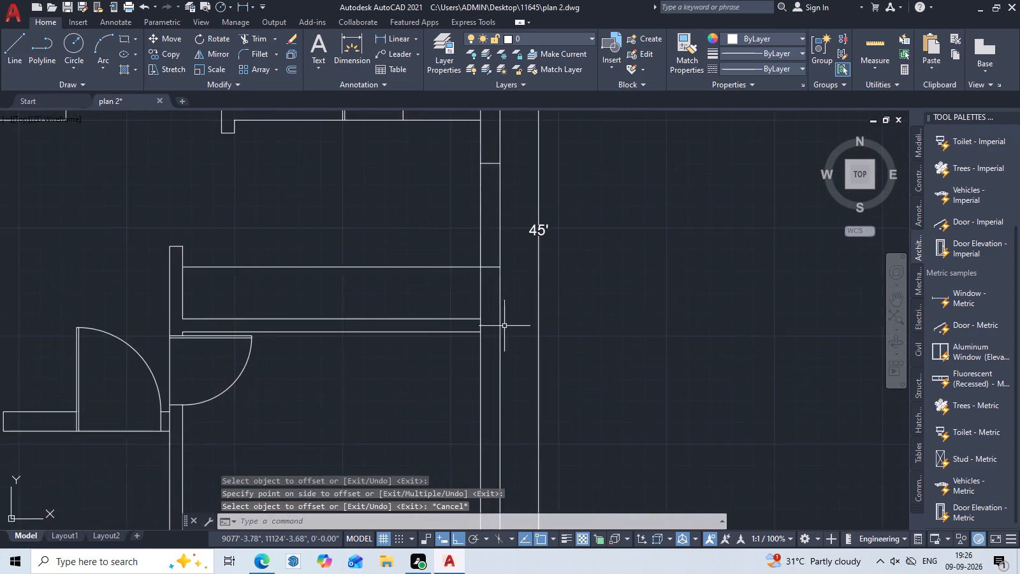
{"action": "scroll", "coordinate": [504, 330], "scroll_direction": "down", "scroll_amount": 2}
{"action": "middle_click_drag", "start_coordinate": [511, 388], "coordinate": [506, 359]}
{"action": "middle_click_drag", "start_coordinate": [499, 374], "coordinate": [499, 360]}
{"action": "scroll", "coordinate": [493, 371], "scroll_direction": "up", "scroll_amount": 1}
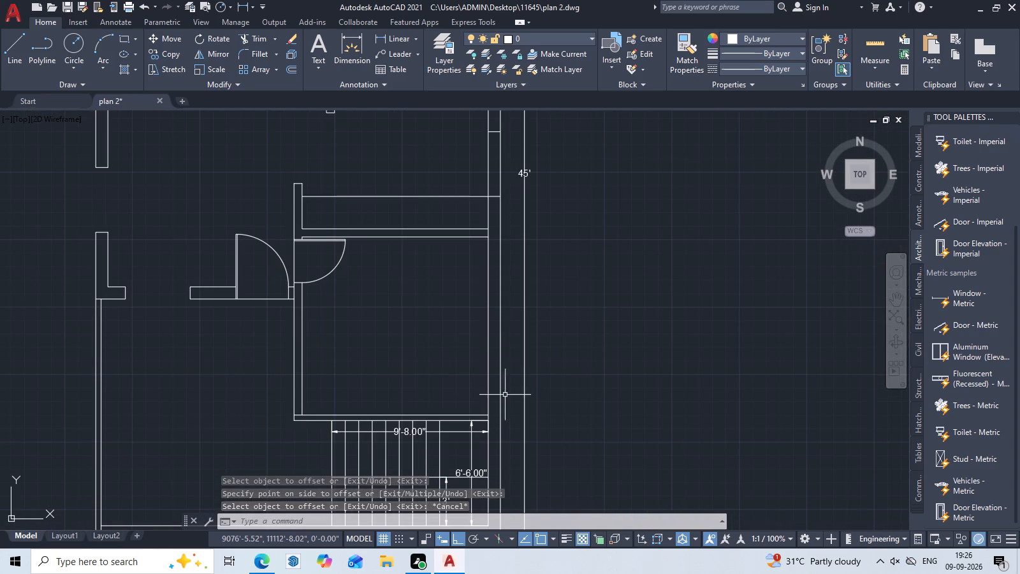
{"action": "type", "text": "L"}
{"action": "key", "text": "space"}
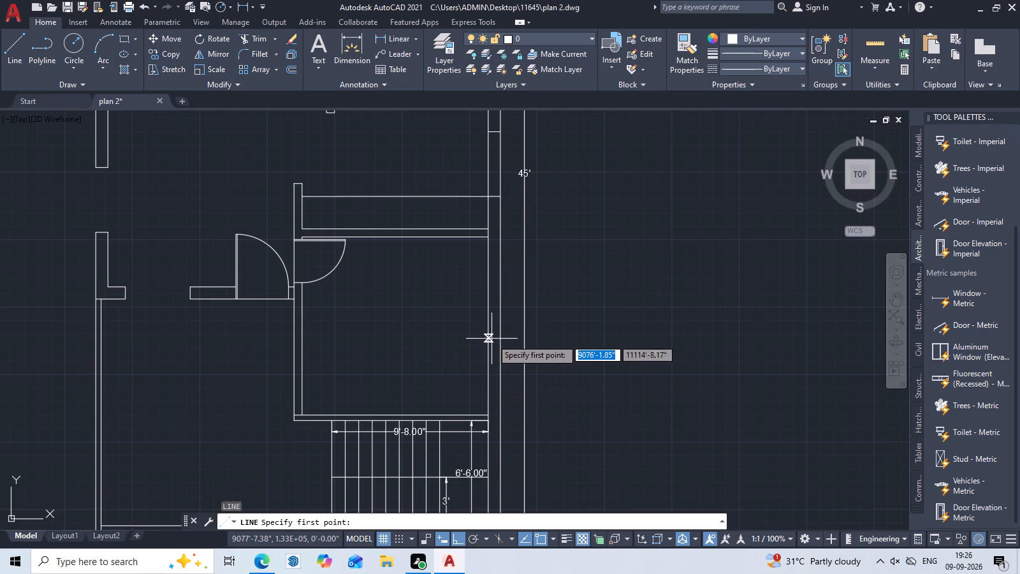
{"action": "left_click", "coordinate": [488, 338]}
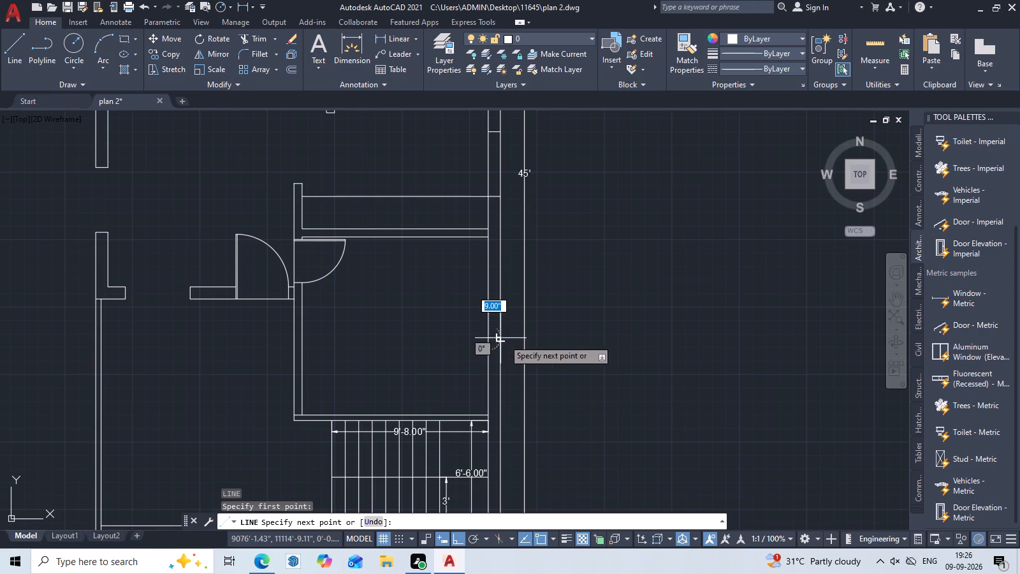
{"action": "left_click", "coordinate": [504, 339]}
{"action": "key", "text": "Escape"}
Offset the short line across the lower-right room's outer wall by 4' both upward and downward.
{"action": "type", "text": "O"}
{"action": "key", "text": "space"}
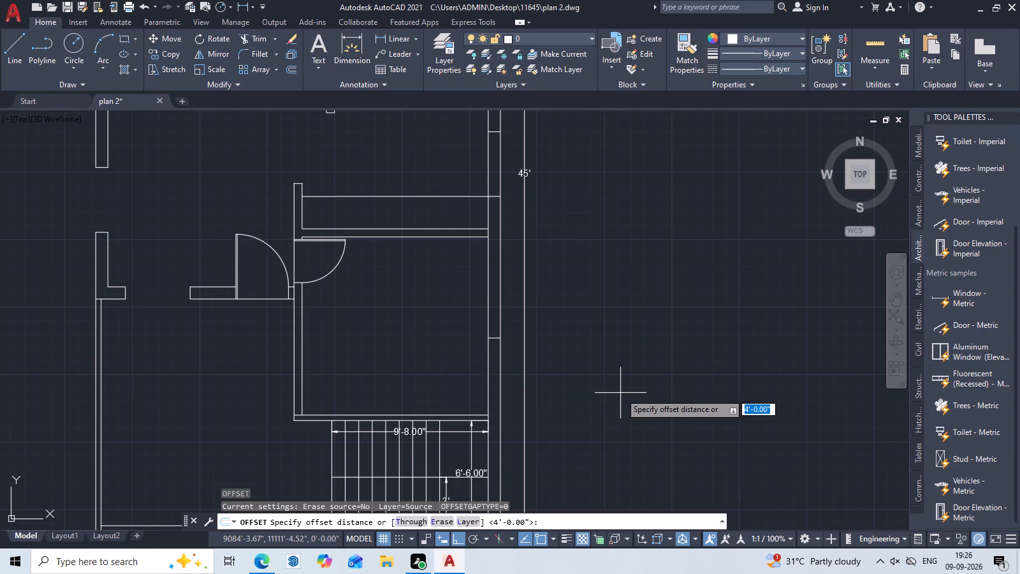
{"action": "key", "text": "space"}
{"action": "scroll", "coordinate": [483, 351], "scroll_direction": "up", "scroll_amount": 2}
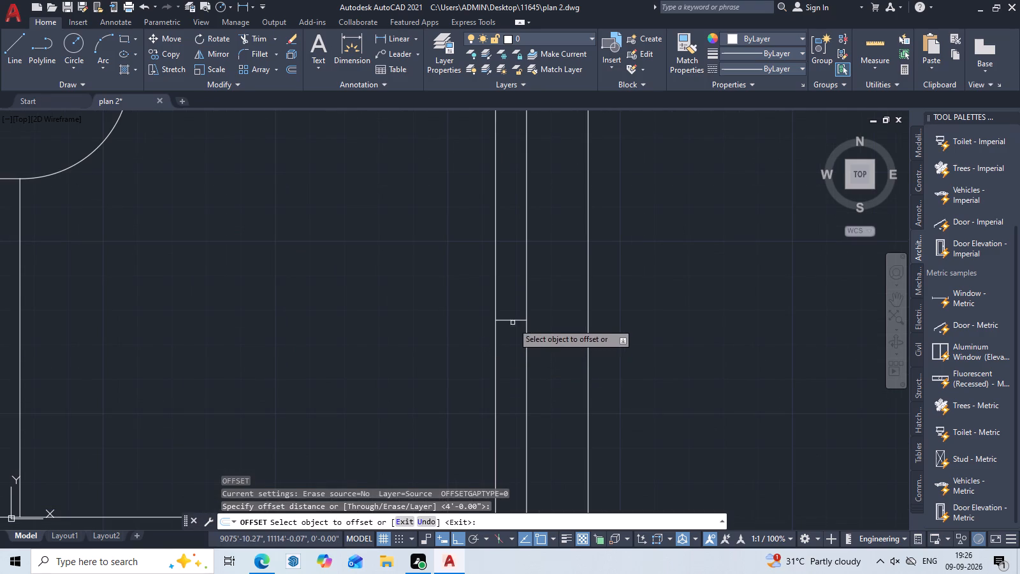
{"action": "left_click", "coordinate": [513, 321]}
{"action": "left_click", "coordinate": [501, 192]}
{"action": "left_click", "coordinate": [509, 321]}
{"action": "left_click", "coordinate": [523, 374]}
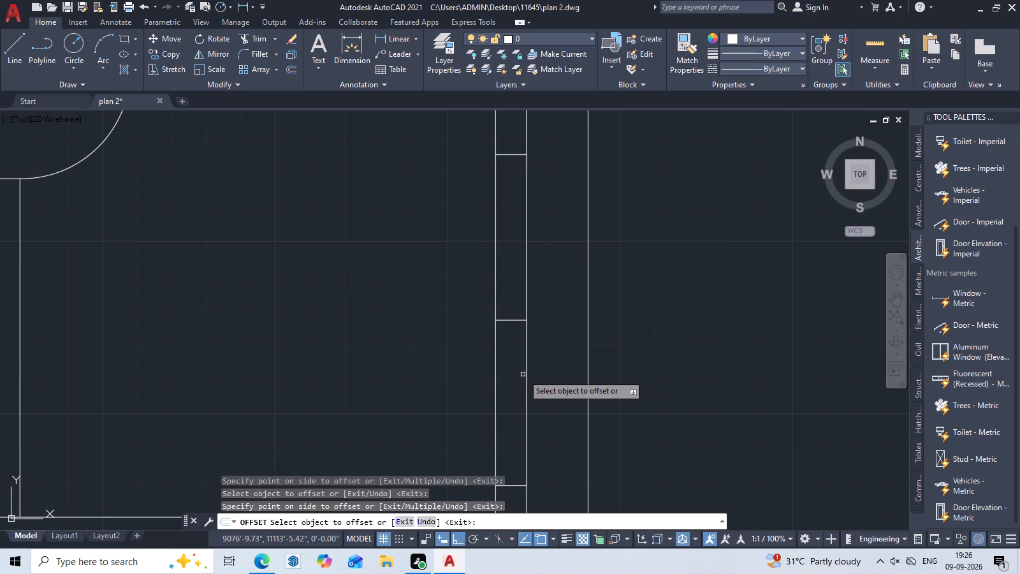
{"action": "key", "text": "Escape"}
Undo the last 4' offsets of the short line across the lower-right room's outer wall.
{"action": "scroll", "coordinate": [539, 374], "scroll_direction": "down", "scroll_amount": 2}
{"action": "key", "text": "ctrl+z"}
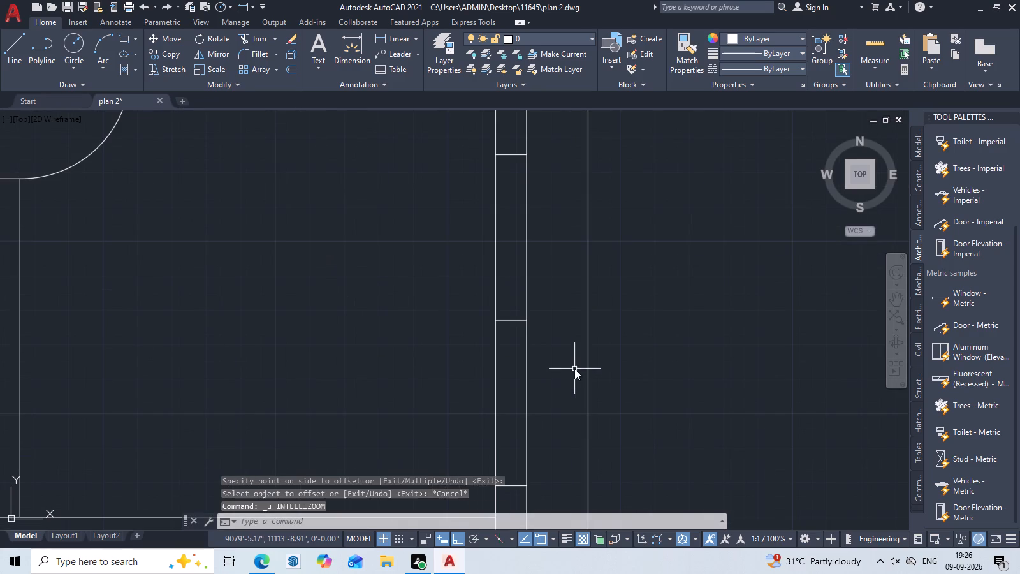
{"action": "key", "text": "ctrl+z"}
{"action": "scroll", "coordinate": [541, 334], "scroll_direction": "down", "scroll_amount": 2}
{"action": "key", "text": "Escape"}
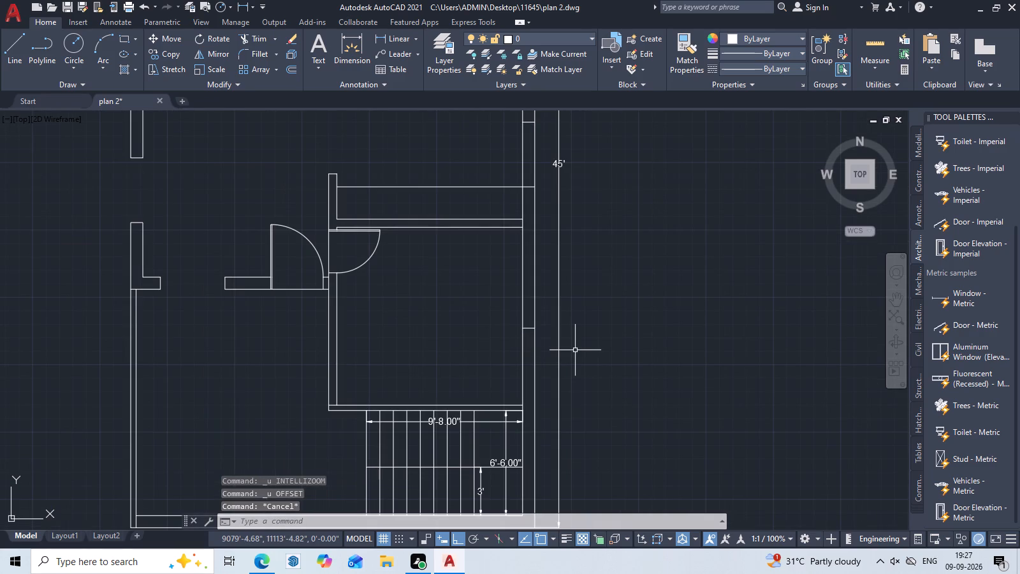
Offset the short line across the lower-right room's outer wall by 2' both upward and downward.
{"action": "type", "text": "O"}
{"action": "key", "text": "space"}
{"action": "key", "text": "2"}
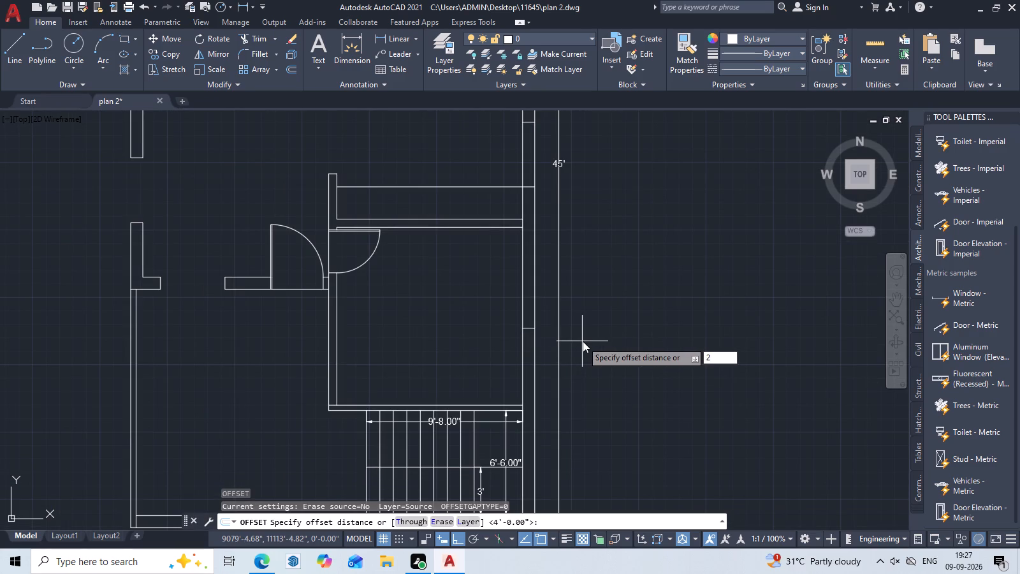
{"action": "key", "text": "apostrophe"}
{"action": "key", "text": "space"}
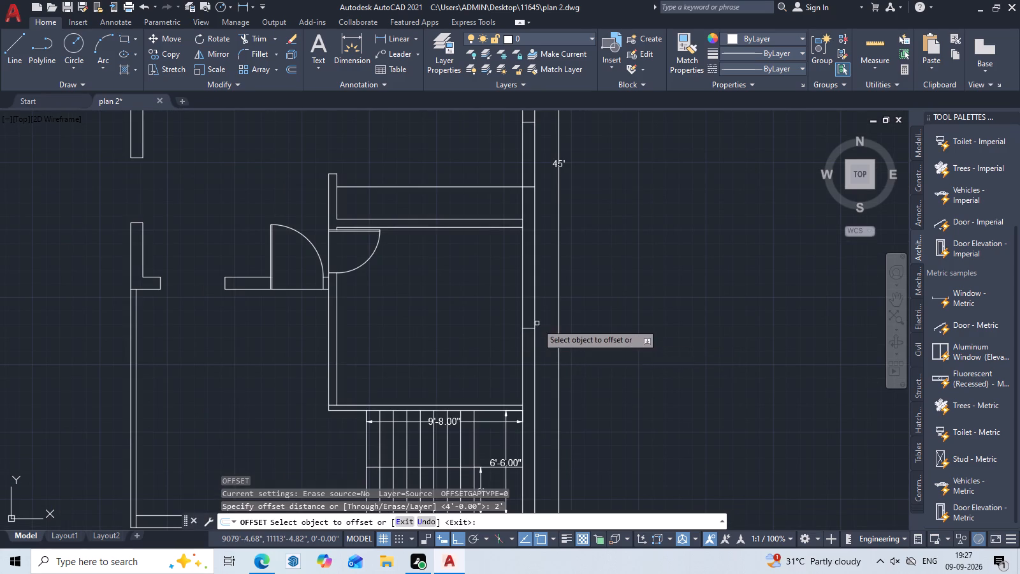
{"action": "scroll", "coordinate": [530, 335], "scroll_direction": "up", "scroll_amount": 2}
{"action": "left_click", "coordinate": [525, 318]}
{"action": "left_click", "coordinate": [530, 210]}
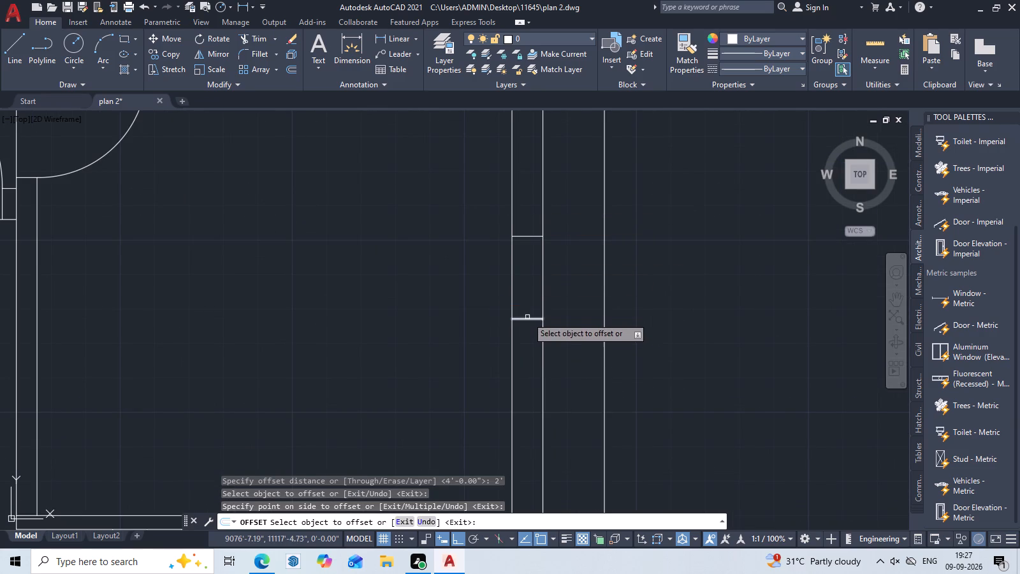
{"action": "double_click", "coordinate": [527, 317]}
{"action": "left_click", "coordinate": [528, 378]}
{"action": "key", "text": "Escape"}
Trim both wall faces between the two offset lines and remove the middle line to open the lower-right room's outer wall.
{"action": "type", "text": "TR"}
{"action": "key", "text": "space"}
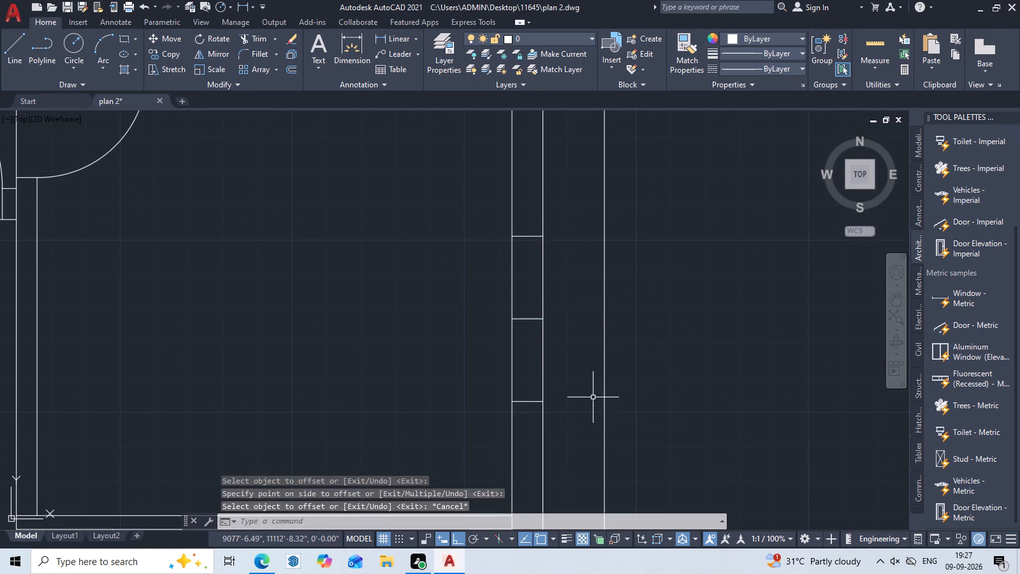
{"action": "left_click", "coordinate": [544, 367]}
{"action": "left_click", "coordinate": [543, 292]}
{"action": "left_click", "coordinate": [532, 318]}
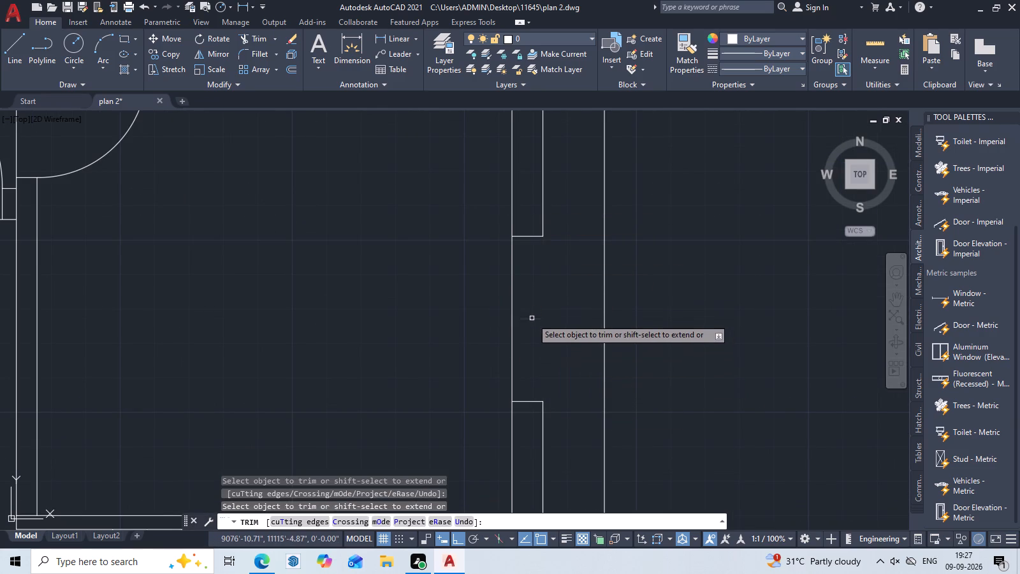
{"action": "left_click", "coordinate": [511, 298]}
{"action": "scroll", "coordinate": [528, 307], "scroll_direction": "down", "scroll_amount": 4}
{"action": "middle_click_drag", "start_coordinate": [588, 330], "coordinate": [599, 325]}
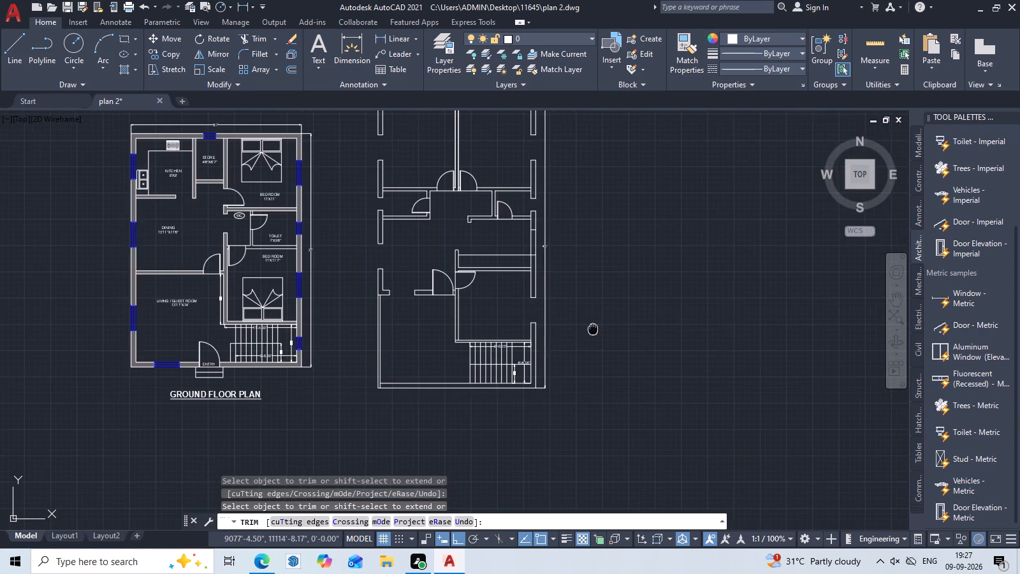
{"action": "middle_click_drag", "start_coordinate": [599, 325], "coordinate": [630, 307]}
{"action": "key", "text": "Escape"}
Extend the outer face of the lower-right room's left wall down through the bottom outer wall to its outer face.
{"action": "scroll", "coordinate": [615, 328], "scroll_direction": "up", "scroll_amount": 2}
{"action": "middle_click_drag", "start_coordinate": [595, 368], "coordinate": [595, 312]}
{"action": "middle_click_drag", "start_coordinate": [532, 334], "coordinate": [535, 319]}
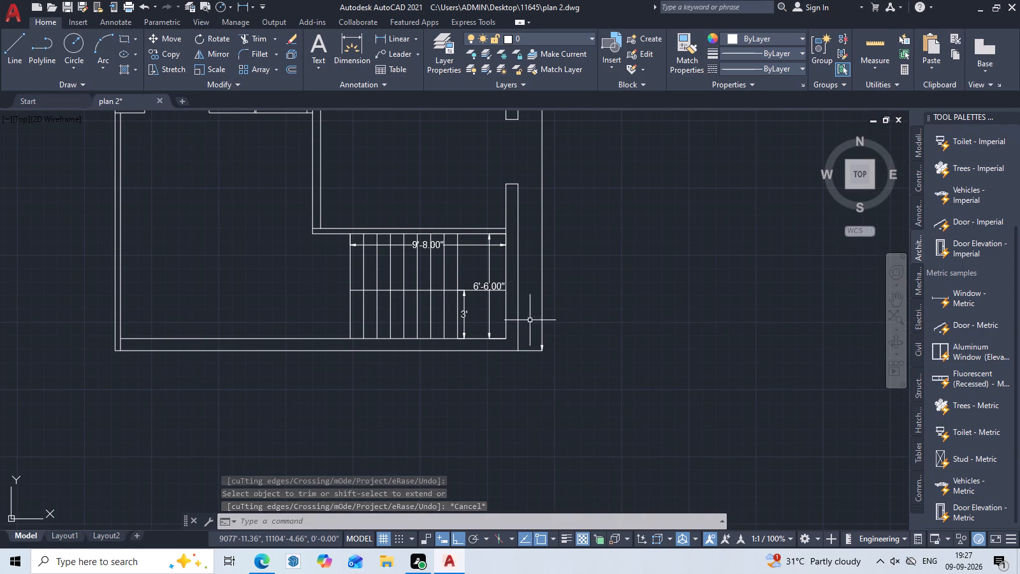
{"action": "middle_click_drag", "start_coordinate": [370, 314], "coordinate": [463, 309]}
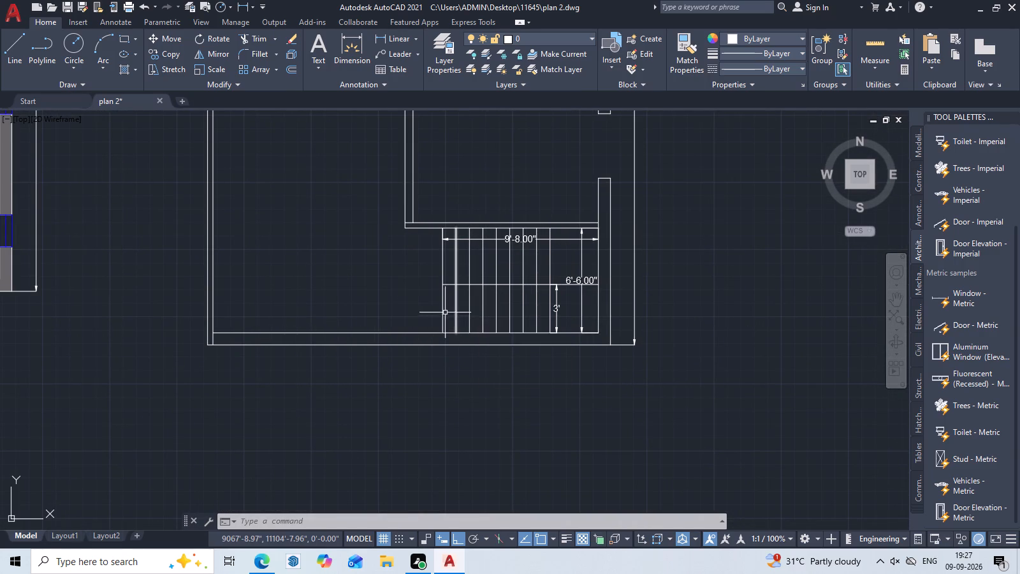
{"action": "scroll", "coordinate": [411, 254], "scroll_direction": "up", "scroll_amount": 1}
{"action": "key", "text": "Escape"}
{"action": "type", "text": "EX"}
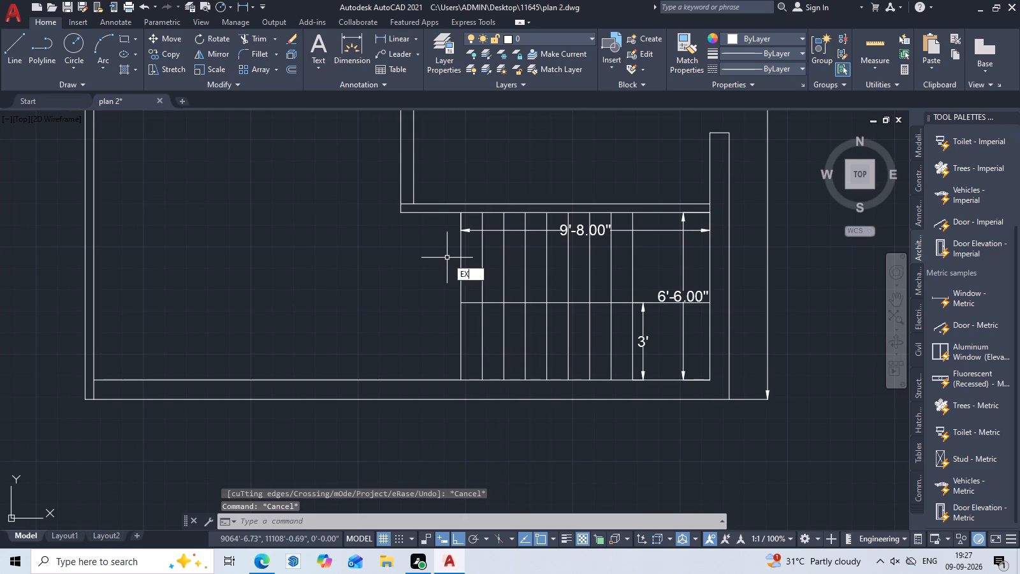
{"action": "key", "text": "space"}
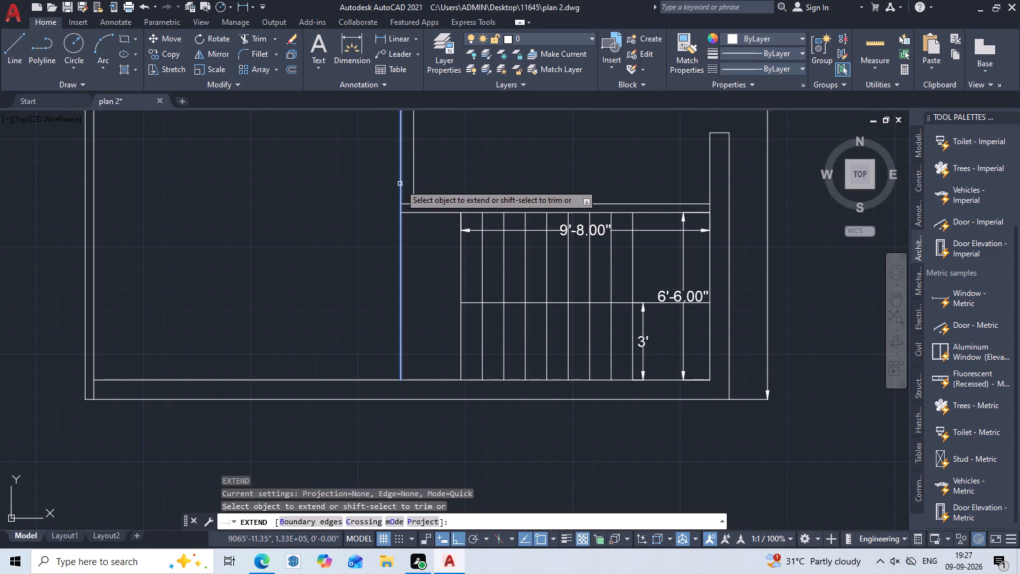
{"action": "left_click", "coordinate": [400, 184]}
{"action": "left_click", "coordinate": [397, 292]}
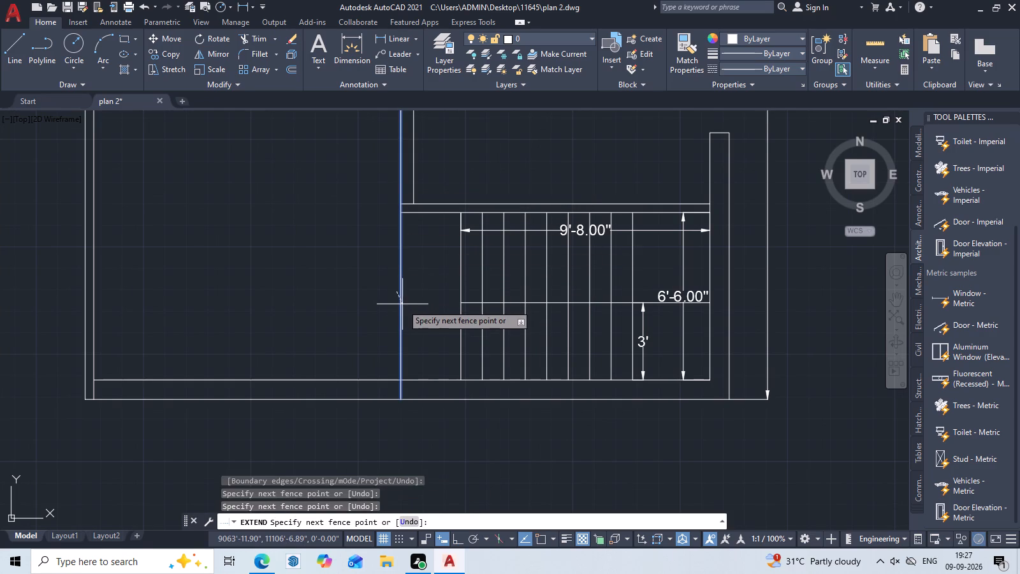
{"action": "left_click", "coordinate": [402, 304]}
{"action": "key", "text": "Escape"}
Trim the extended line above the bottom wall and remove both bottom wall lines to the left of it.
{"action": "type", "text": "TR"}
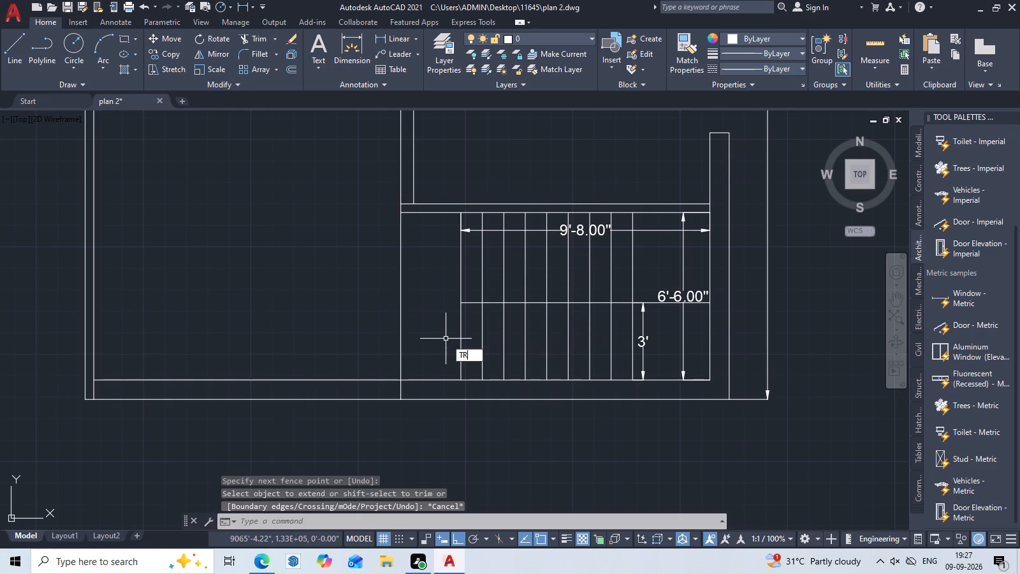
{"action": "key", "text": "space"}
{"action": "left_click", "coordinate": [400, 241]}
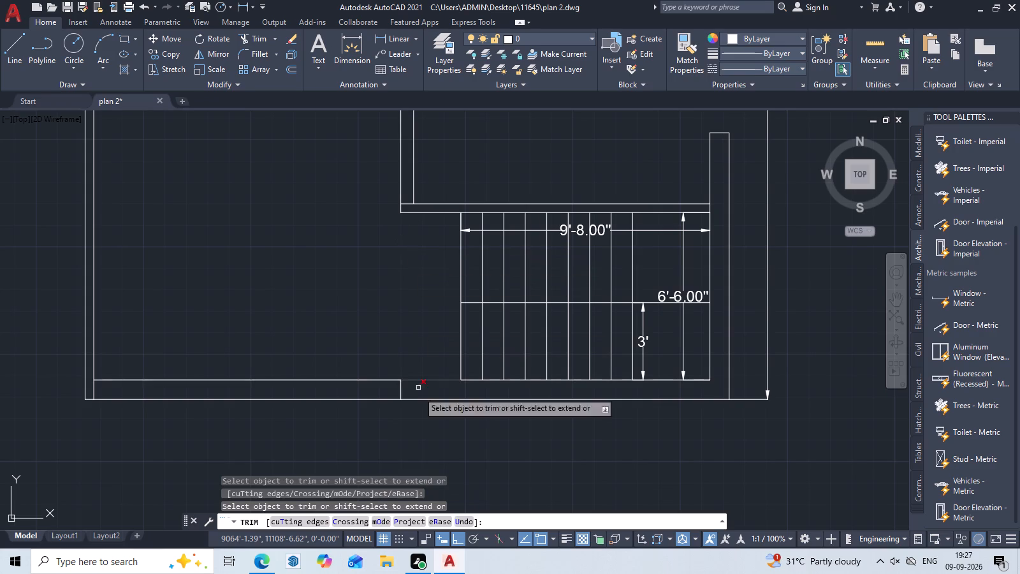
{"action": "left_click", "coordinate": [369, 399]}
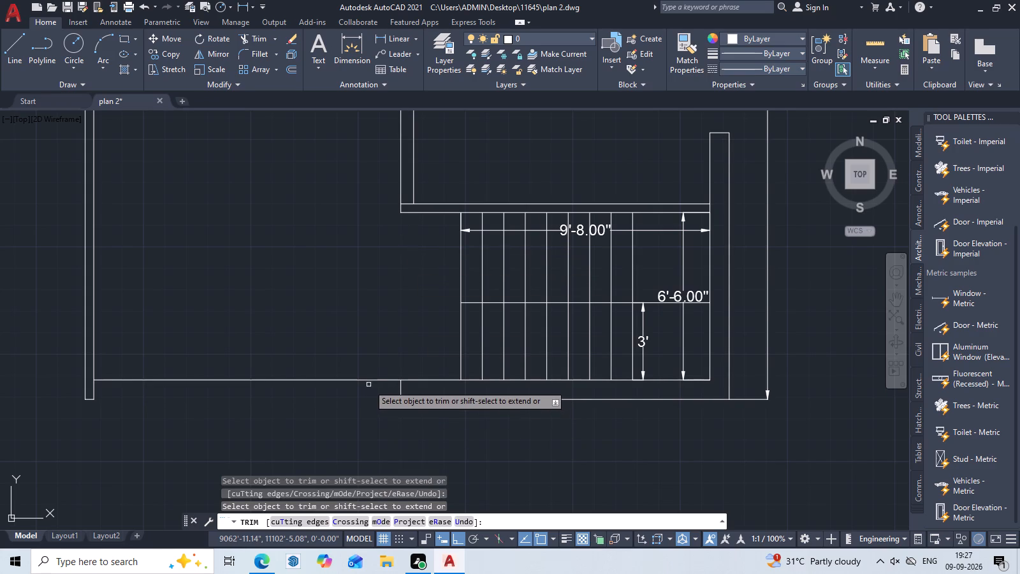
{"action": "left_click", "coordinate": [369, 382]}
{"action": "scroll", "coordinate": [373, 381], "scroll_direction": "down", "scroll_amount": 2}
{"action": "middle_click_drag", "start_coordinate": [593, 408], "coordinate": [550, 426]}
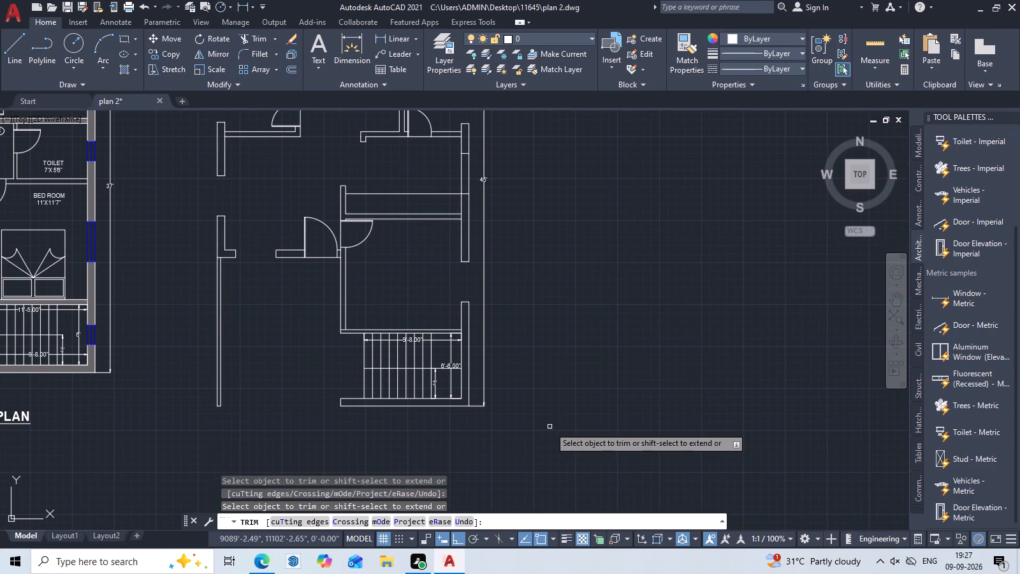
{"action": "key", "text": "Escape"}
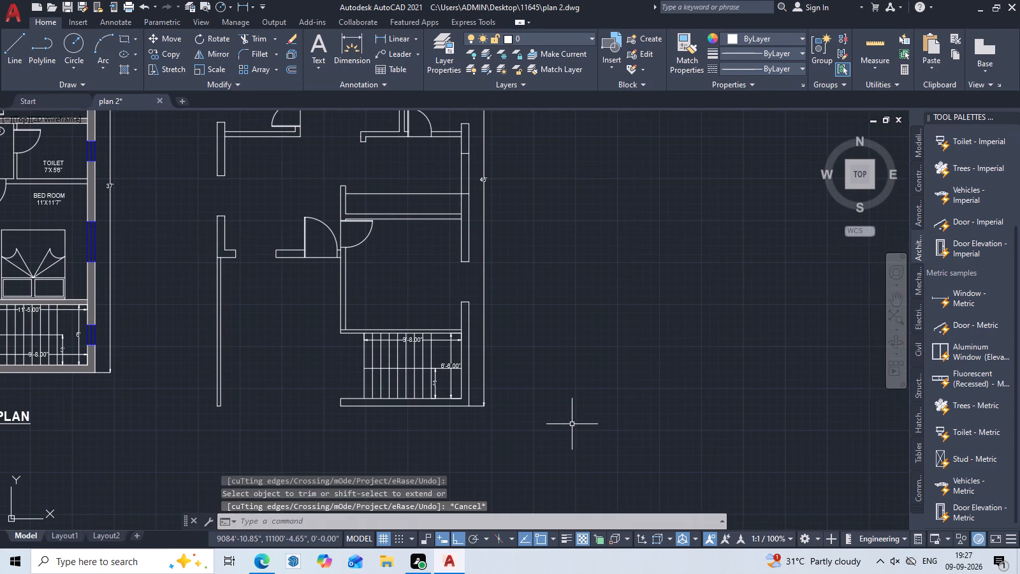
Draw a short line across the right outer wall, continuing the stairs' horizontal middle line.
{"action": "scroll", "coordinate": [470, 394], "scroll_direction": "up", "scroll_amount": 1}
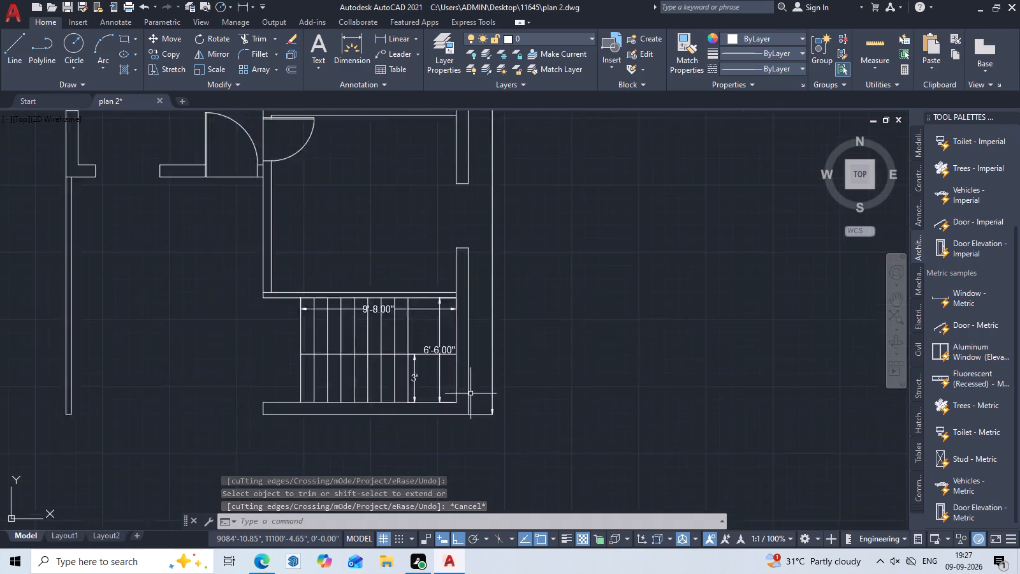
{"action": "scroll", "coordinate": [470, 394], "scroll_direction": "up", "scroll_amount": 1}
{"action": "key", "text": "Escape"}
{"action": "key", "text": "semicolon"}
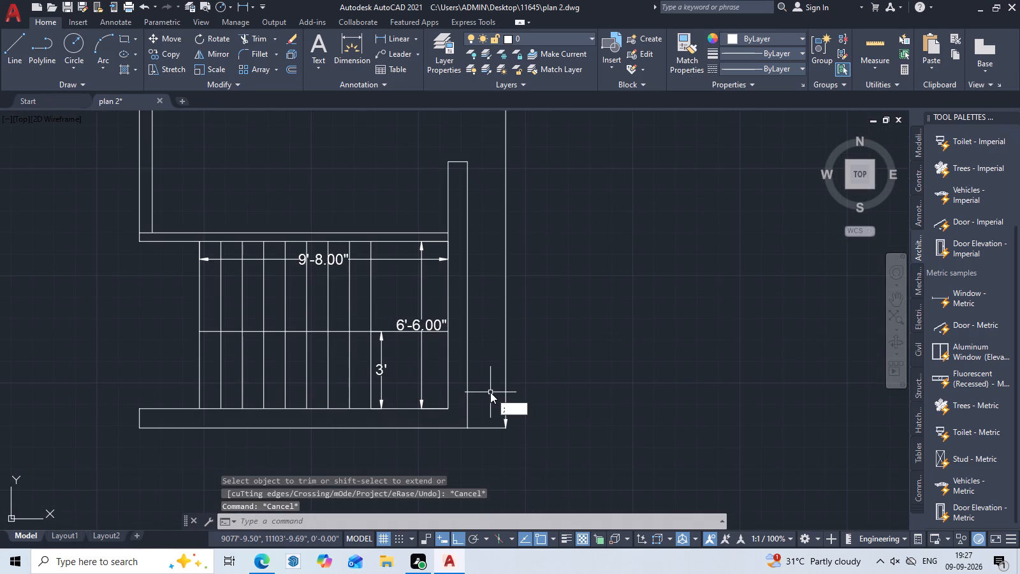
{"action": "key", "text": "Escape"}
{"action": "key", "text": "k"}
{"action": "key", "text": "Escape"}
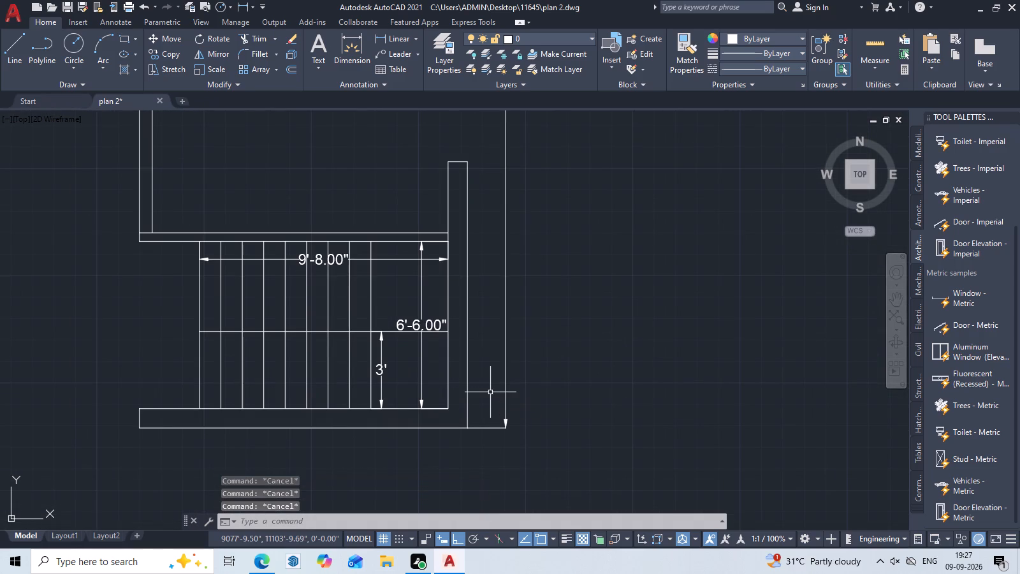
{"action": "type", "text": "L"}
{"action": "key", "text": "space"}
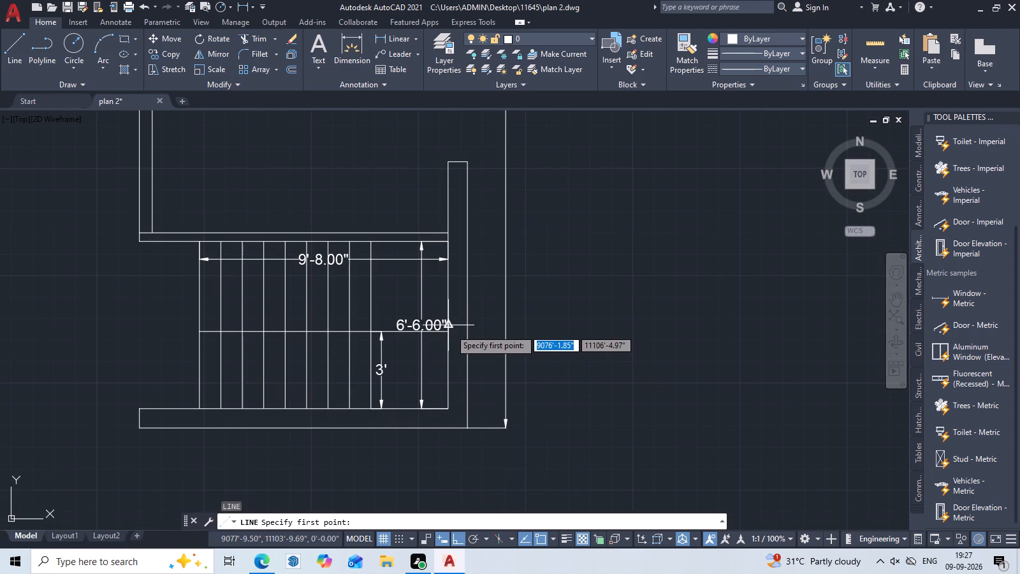
{"action": "left_click", "coordinate": [449, 330]}
{"action": "left_click", "coordinate": [465, 330]}
{"action": "key", "text": "Escape"}
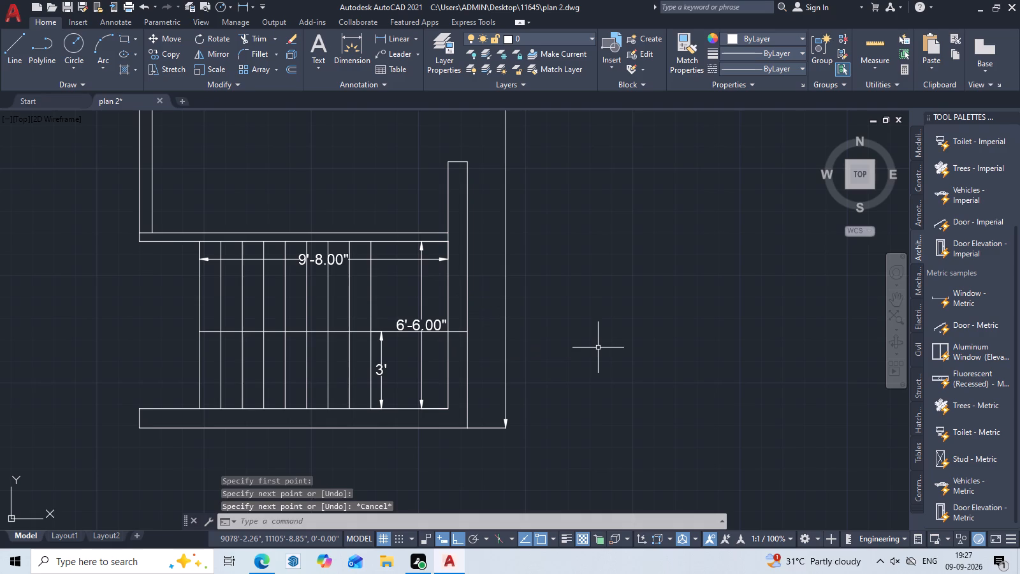
Offset the short line across the outer wall beside the stairs by 2' both upward and downward.
{"action": "type", "text": "O 2'"}
{"action": "key", "text": "space"}
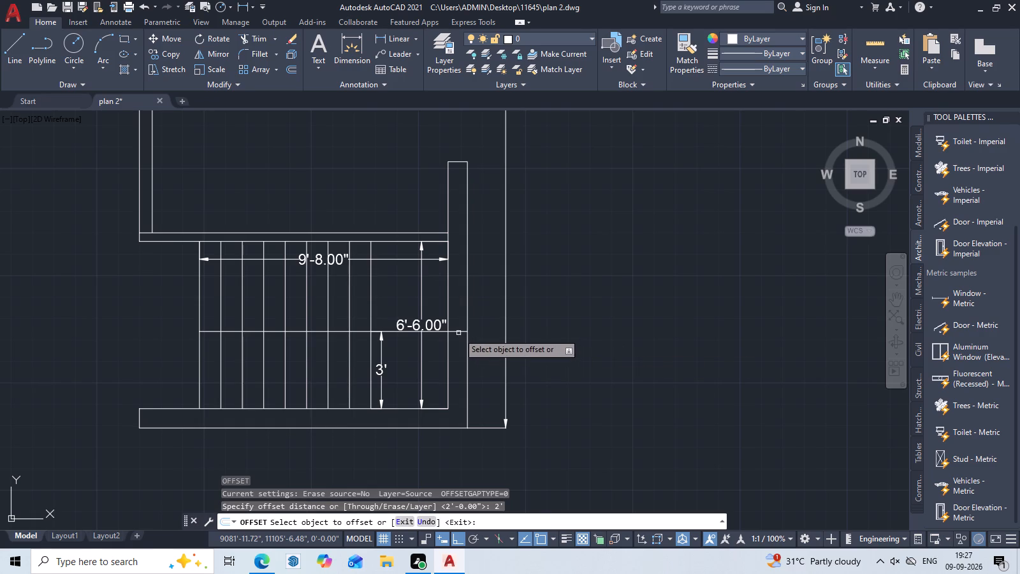
{"action": "left_click", "coordinate": [458, 333]}
{"action": "left_click", "coordinate": [458, 281]}
{"action": "left_click", "coordinate": [462, 330]}
{"action": "left_click", "coordinate": [458, 367]}
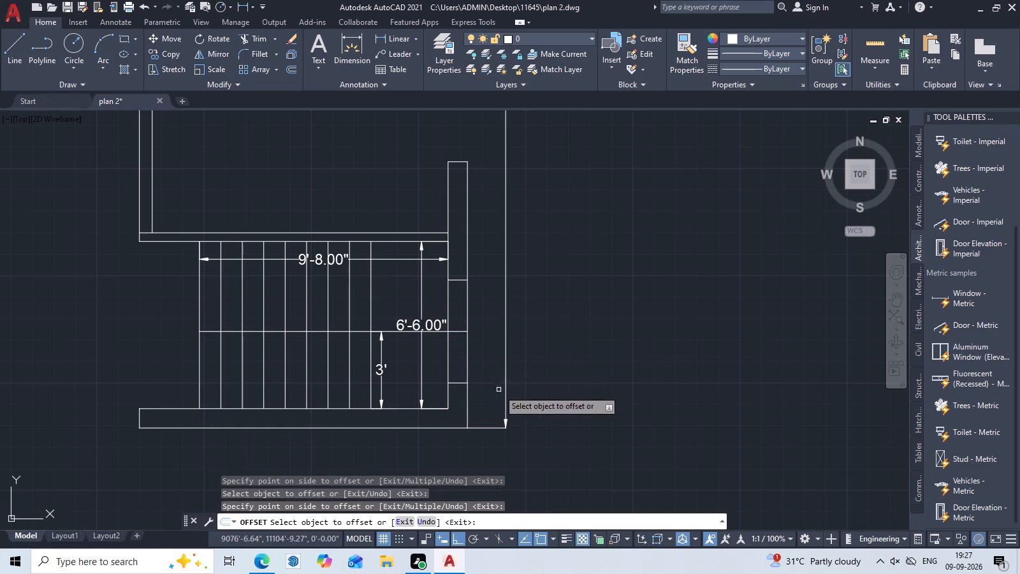
{"action": "key", "text": "Escape"}
Delete the middle short line across the outer wall beside the stairs.
{"action": "left_click", "coordinate": [454, 331]}
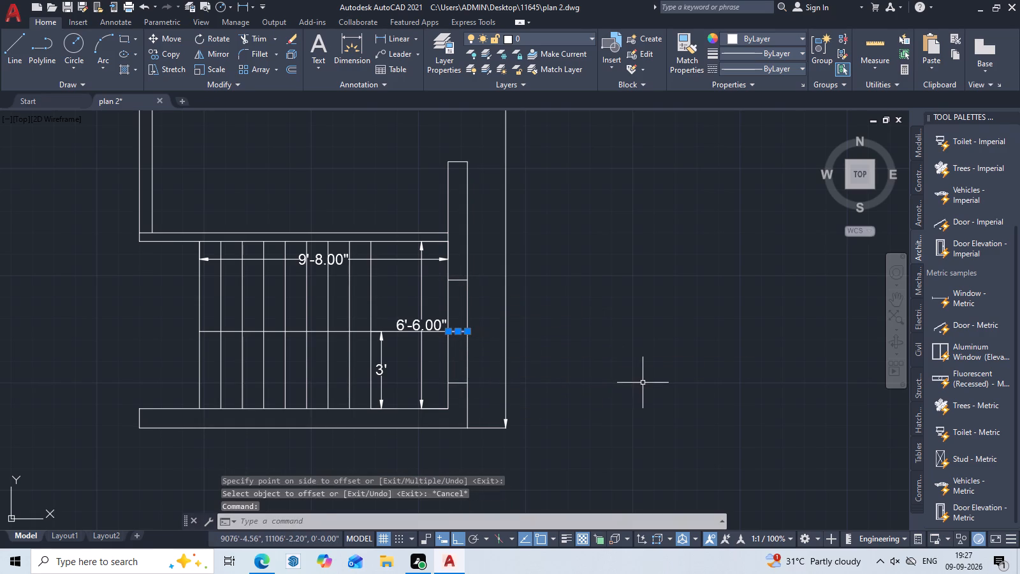
{"action": "key", "text": "Delete"}
{"action": "key", "text": "Escape"}
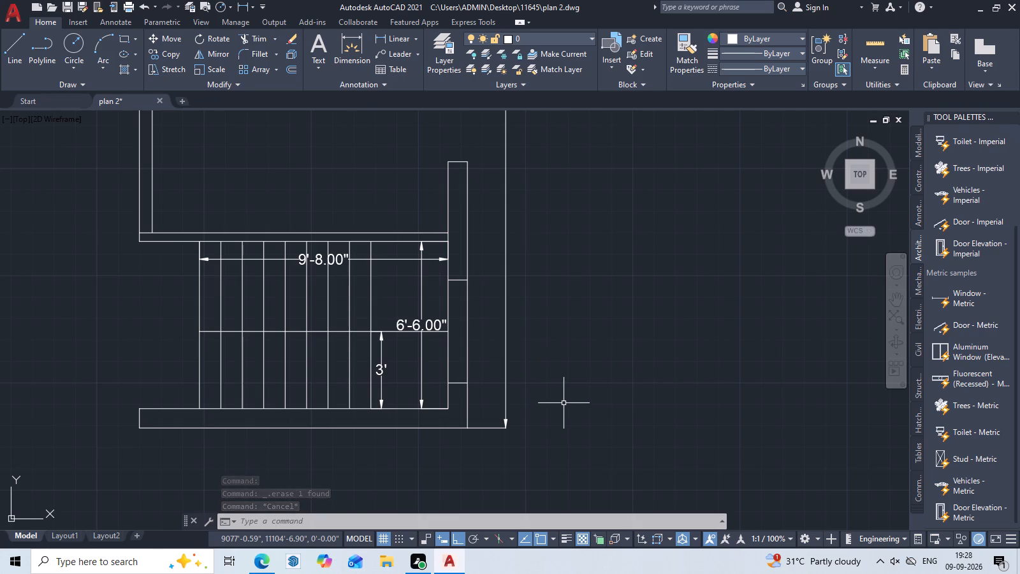
Examine the ground floor's stair and window layout against the second floor's stair area and open bottom side.
{"action": "scroll", "coordinate": [643, 41], "scroll_direction": "down", "scroll_amount": 2}
{"action": "scroll", "coordinate": [369, 256], "scroll_direction": "down", "scroll_amount": 2}
{"action": "middle_click_drag", "start_coordinate": [312, 290], "coordinate": [671, 356]}
{"action": "middle_click_drag", "start_coordinate": [711, 348], "coordinate": [706, 348]}
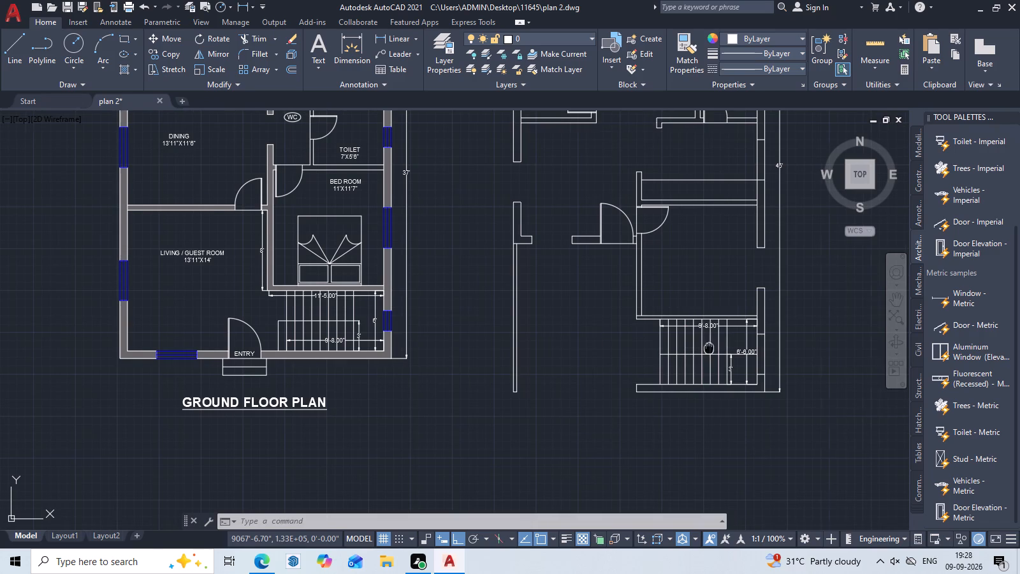
{"action": "middle_click_drag", "start_coordinate": [706, 348], "coordinate": [655, 341]}
{"action": "middle_click_drag", "start_coordinate": [754, 396], "coordinate": [692, 396]}
{"action": "scroll", "coordinate": [588, 379], "scroll_direction": "up", "scroll_amount": 1}
{"action": "middle_click_drag", "start_coordinate": [551, 387], "coordinate": [604, 347]}
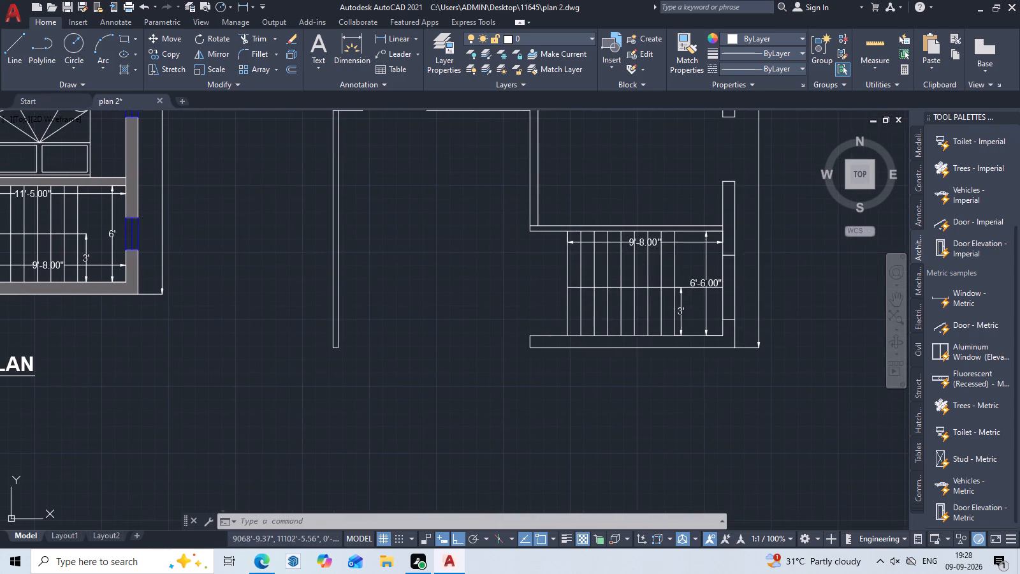
{"action": "key", "text": "Escape"}
{"action": "scroll", "coordinate": [395, 352], "scroll_direction": "up", "scroll_amount": 2}
{"action": "middle_click_drag", "start_coordinate": [395, 352], "coordinate": [313, 355]}
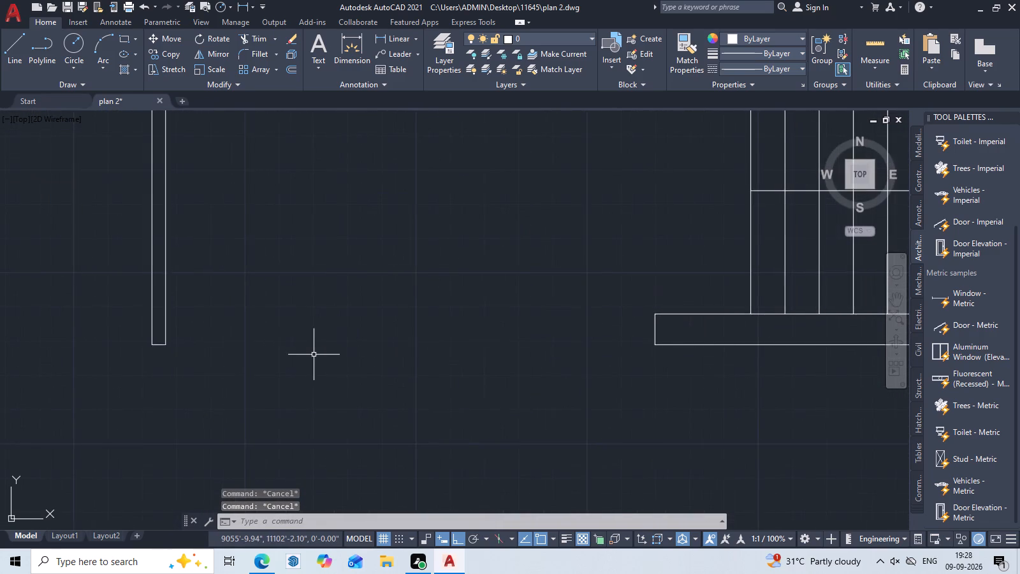
{"action": "scroll", "coordinate": [314, 355], "scroll_direction": "down", "scroll_amount": 2}
{"action": "scroll", "coordinate": [506, 334], "scroll_direction": "down", "scroll_amount": 2}
{"action": "middle_click_drag", "start_coordinate": [585, 342], "coordinate": [481, 365]}
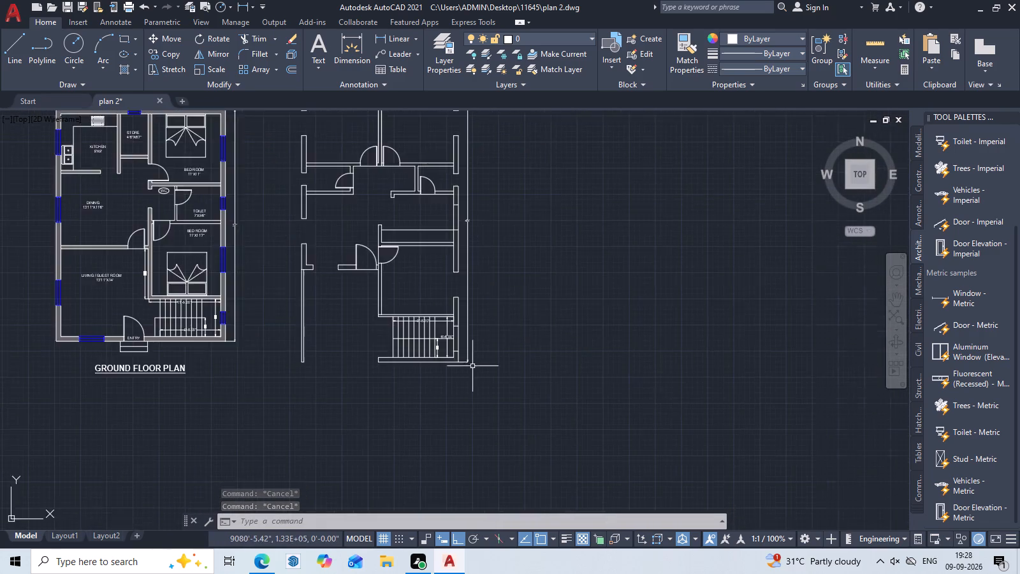
Draw a vertical centre line in the outer wall beside the stairs, joining the midpoints of the two short cross lines.
{"action": "scroll", "coordinate": [472, 365], "scroll_direction": "up", "scroll_amount": 2}
{"action": "middle_click_drag", "start_coordinate": [471, 360], "coordinate": [507, 367]}
{"action": "type", "text": "L"}
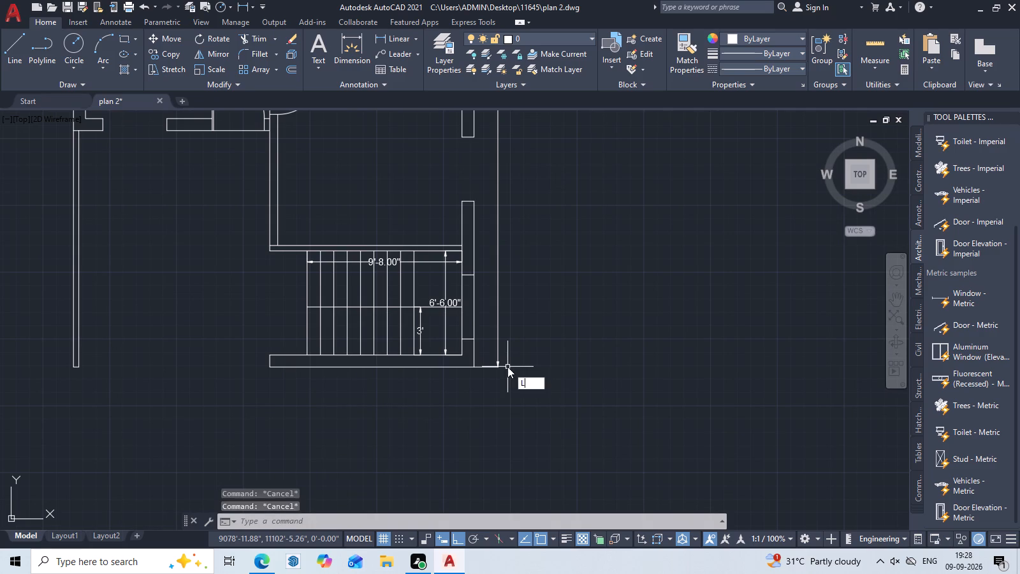
{"action": "key", "text": "space"}
{"action": "scroll", "coordinate": [476, 342], "scroll_direction": "up", "scroll_amount": 2}
{"action": "left_click", "coordinate": [455, 335]}
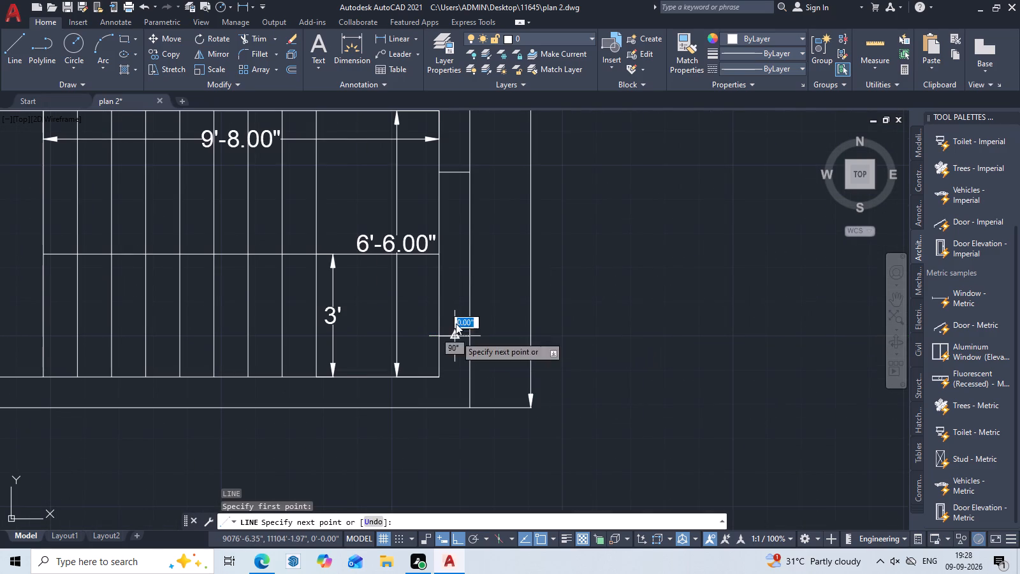
{"action": "left_click", "coordinate": [460, 170]}
{"action": "key", "text": "space"}
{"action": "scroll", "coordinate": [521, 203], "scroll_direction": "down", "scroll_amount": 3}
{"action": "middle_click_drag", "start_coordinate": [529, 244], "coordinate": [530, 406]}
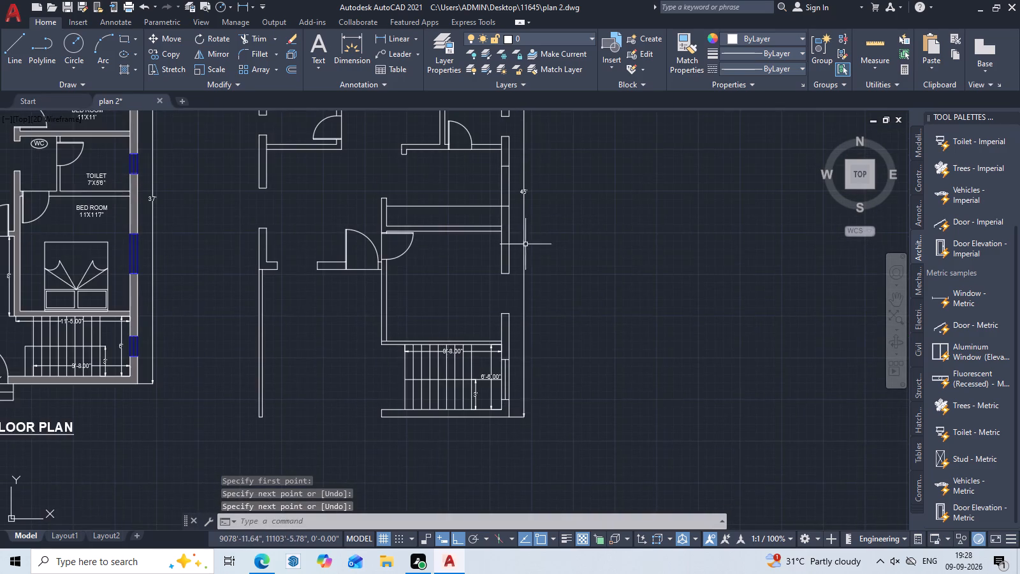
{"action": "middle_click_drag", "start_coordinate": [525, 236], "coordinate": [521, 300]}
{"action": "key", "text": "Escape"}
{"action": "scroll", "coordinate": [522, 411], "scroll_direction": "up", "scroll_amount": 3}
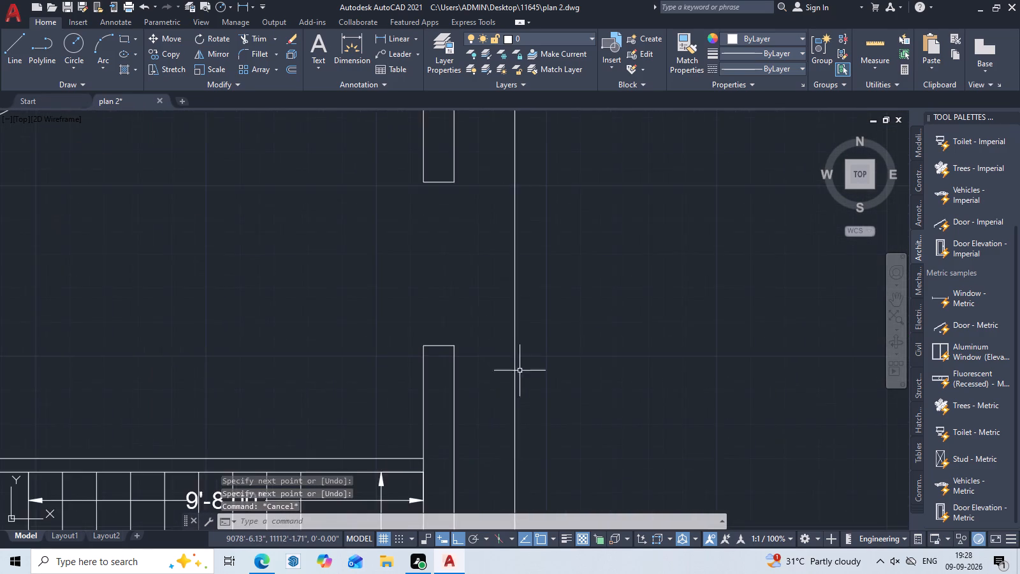
Delete the vertical centre line from the outer wall beside the stairs.
{"action": "middle_click_drag", "start_coordinate": [497, 430], "coordinate": [532, 175]}
{"action": "left_click", "coordinate": [474, 379]}
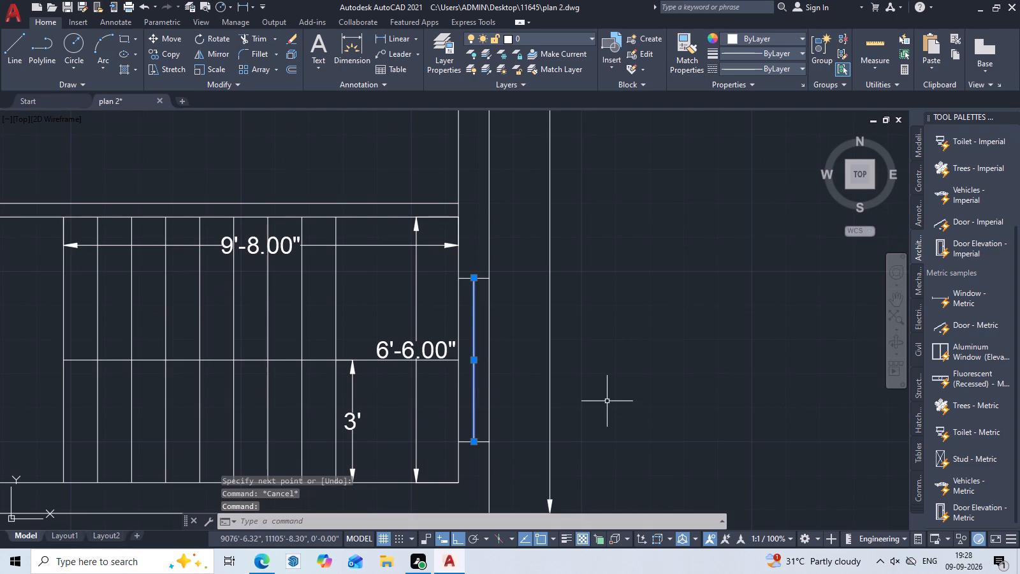
{"action": "key", "text": "Delete"}
Trim both outer wall lines between the two short cross lines beside the stairs to cut the window opening.
{"action": "type", "text": "TR"}
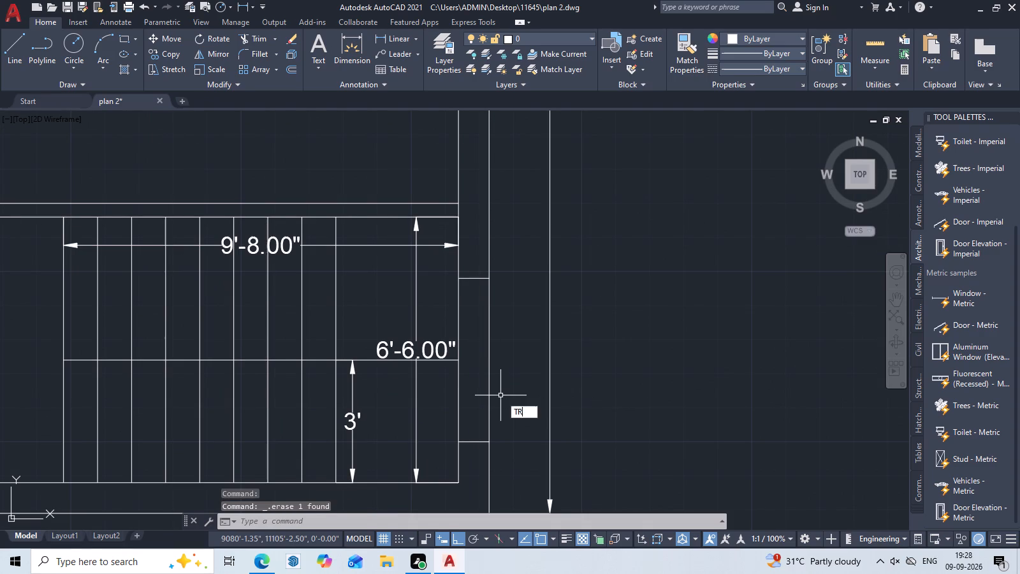
{"action": "key", "text": "space"}
{"action": "left_click", "coordinate": [489, 363]}
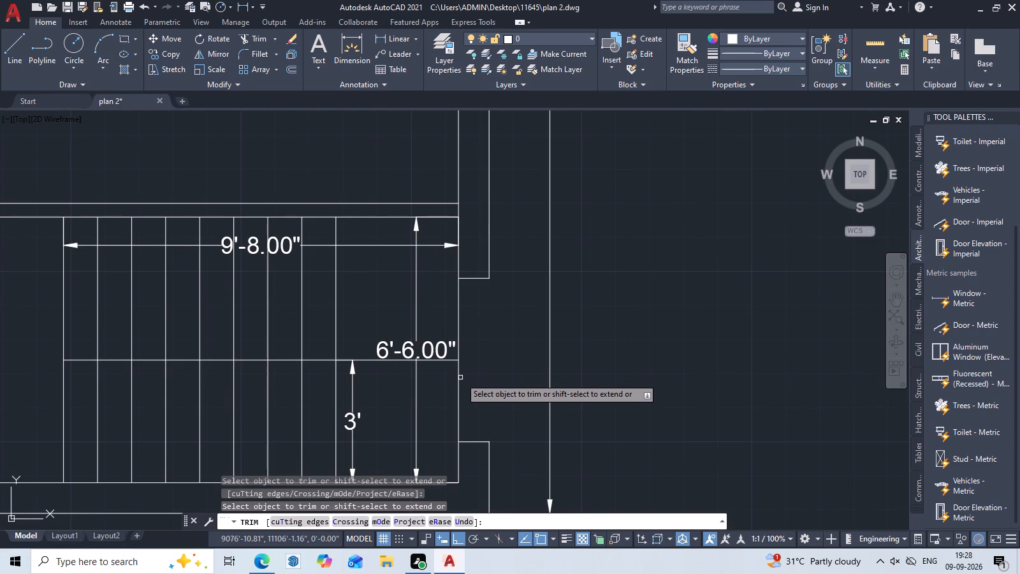
{"action": "double_click", "coordinate": [460, 378]}
{"action": "left_click", "coordinate": [458, 323]}
{"action": "scroll", "coordinate": [499, 335], "scroll_direction": "down", "scroll_amount": 1}
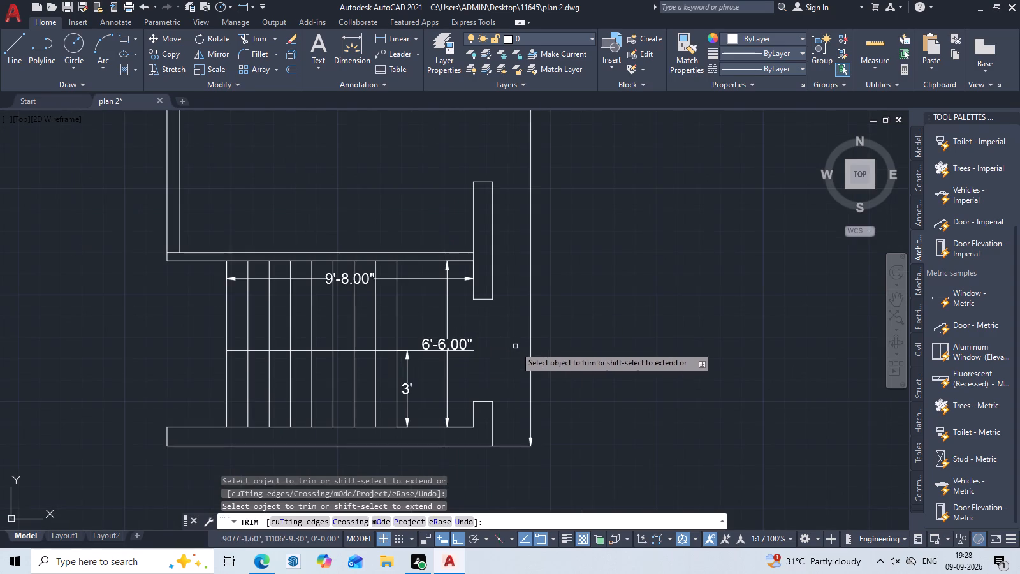
{"action": "key", "text": "Escape"}
Draw a window rectangle filling the opening in the west outer wall of the second floor's upper-left room.
{"action": "scroll", "coordinate": [528, 348], "scroll_direction": "down", "scroll_amount": 2}
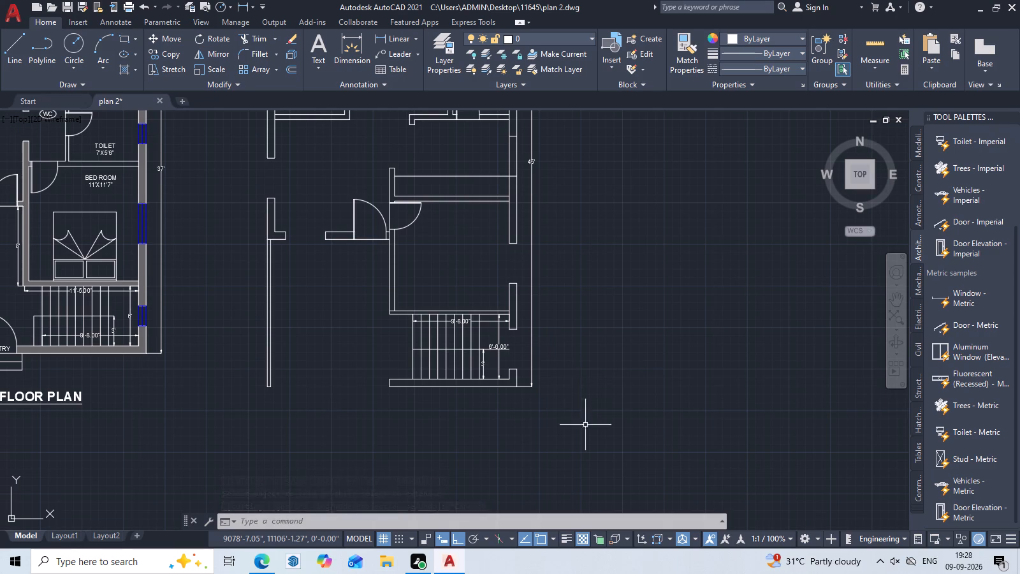
{"action": "scroll", "coordinate": [402, 175], "scroll_direction": "down", "scroll_amount": 2}
{"action": "middle_click_drag", "start_coordinate": [409, 182], "coordinate": [430, 318]}
{"action": "scroll", "coordinate": [427, 283], "scroll_direction": "up", "scroll_amount": 2}
{"action": "middle_click_drag", "start_coordinate": [423, 279], "coordinate": [466, 320]}
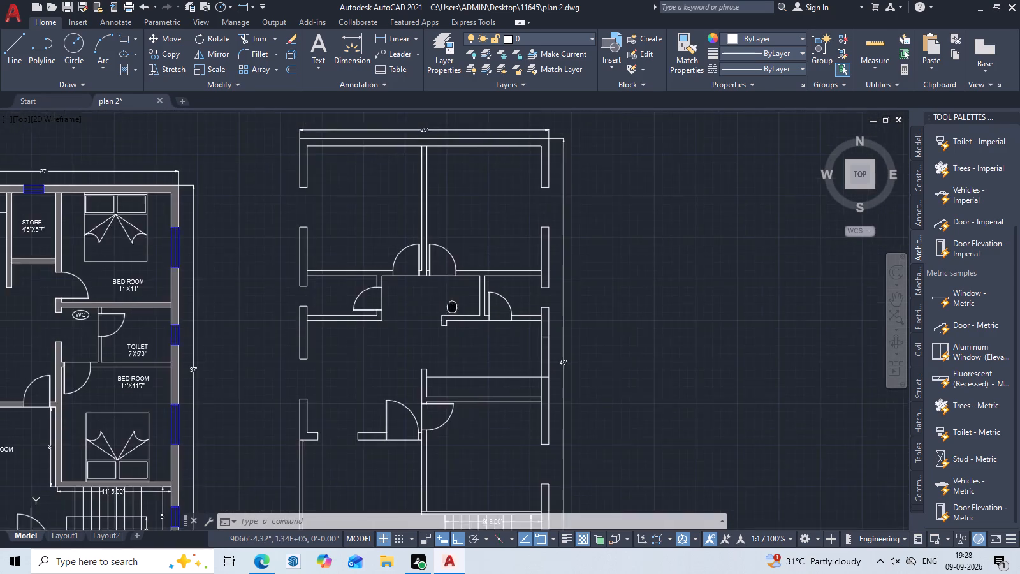
{"action": "middle_click_drag", "start_coordinate": [466, 320], "coordinate": [474, 338]}
{"action": "key", "text": "Escape"}
{"action": "type", "text": "REC"}
{"action": "key", "text": "space"}
{"action": "scroll", "coordinate": [355, 187], "scroll_direction": "up", "scroll_amount": 2}
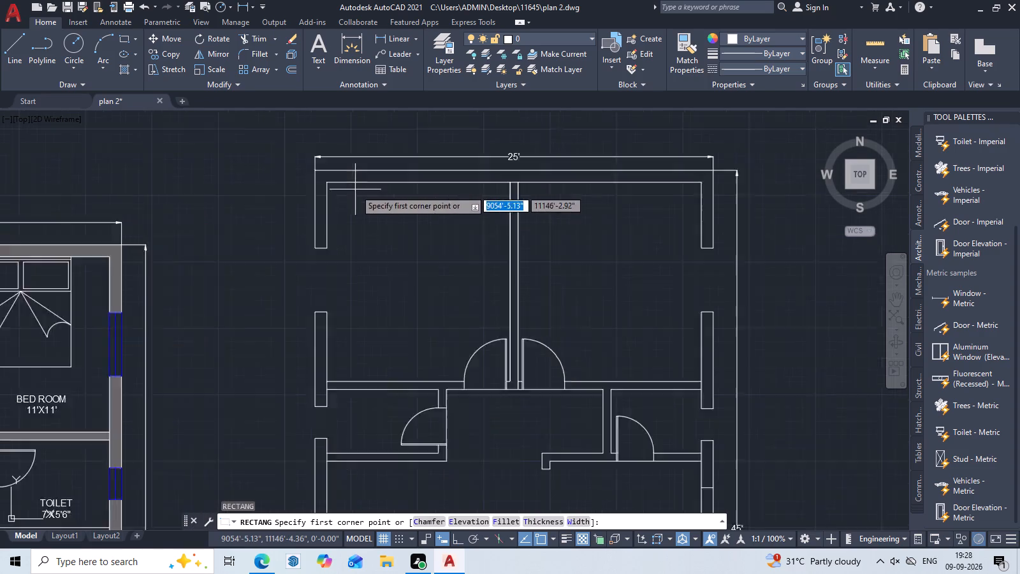
{"action": "scroll", "coordinate": [355, 189], "scroll_direction": "up", "scroll_amount": 1}
{"action": "middle_click_drag", "start_coordinate": [339, 295], "coordinate": [388, 129]}
{"action": "left_click", "coordinate": [304, 175]}
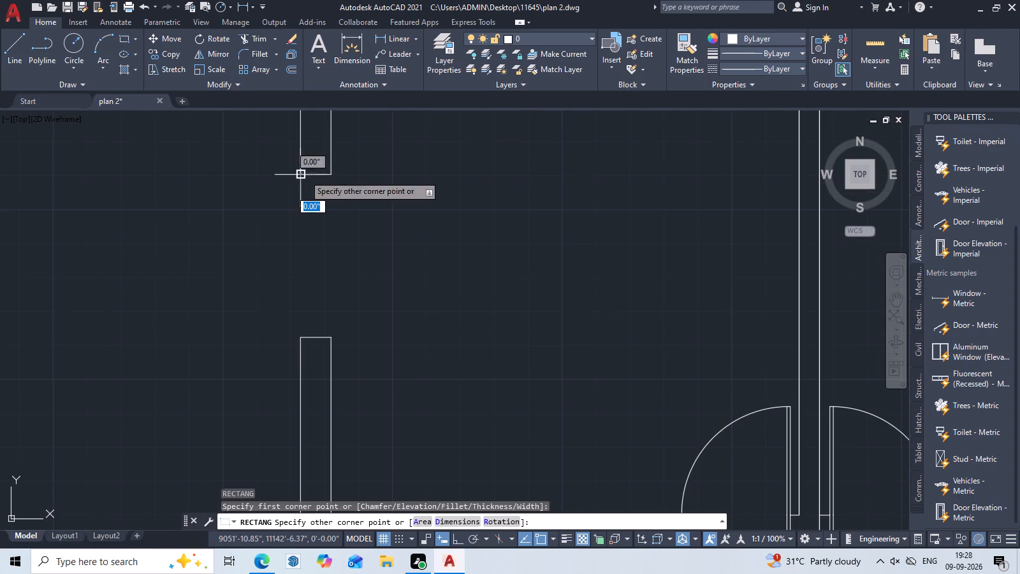
{"action": "left_click", "coordinate": [330, 339]}
Draw window rectangles filling the two remaining west outer wall openings: the small-room opening and the one below it.
{"action": "scroll", "coordinate": [368, 335], "scroll_direction": "down", "scroll_amount": 2}
{"action": "middle_click_drag", "start_coordinate": [459, 341], "coordinate": [383, 215]}
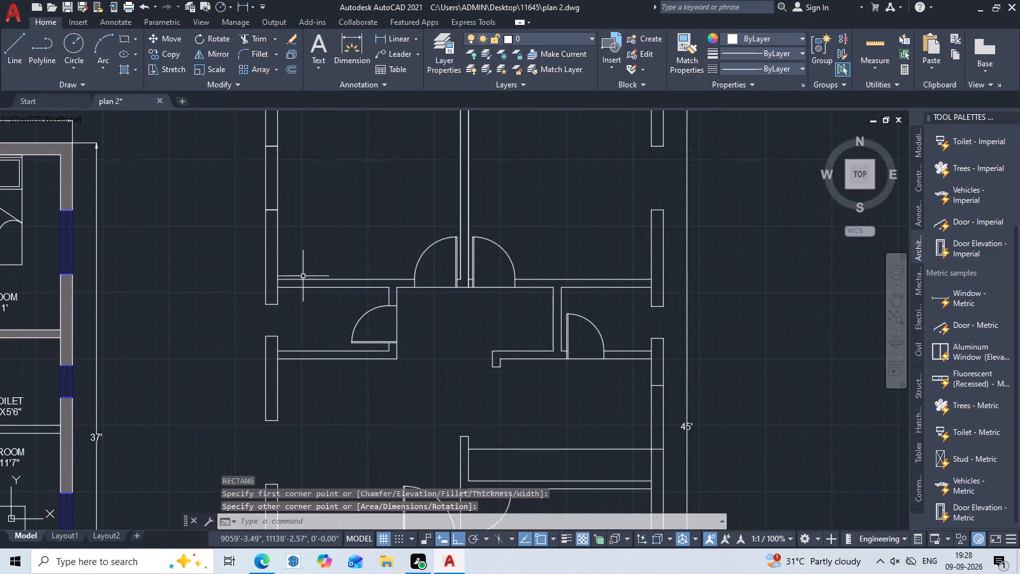
{"action": "middle_click_drag", "start_coordinate": [252, 350], "coordinate": [279, 269]}
{"action": "scroll", "coordinate": [305, 237], "scroll_direction": "up", "scroll_amount": 3}
{"action": "key", "text": "space"}
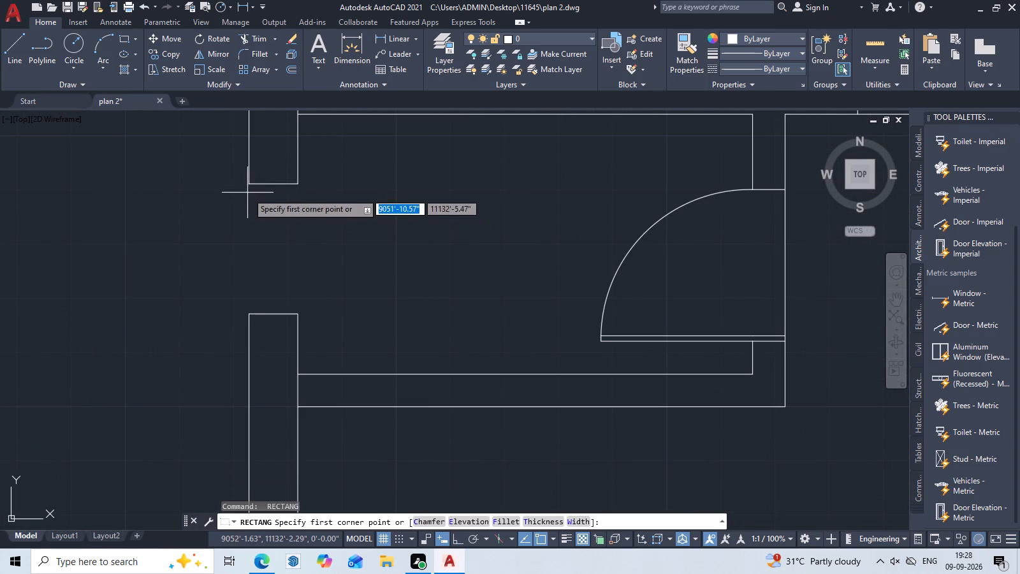
{"action": "left_click", "coordinate": [249, 188]}
{"action": "left_click", "coordinate": [298, 313]}
{"action": "scroll", "coordinate": [319, 344], "scroll_direction": "down", "scroll_amount": 2}
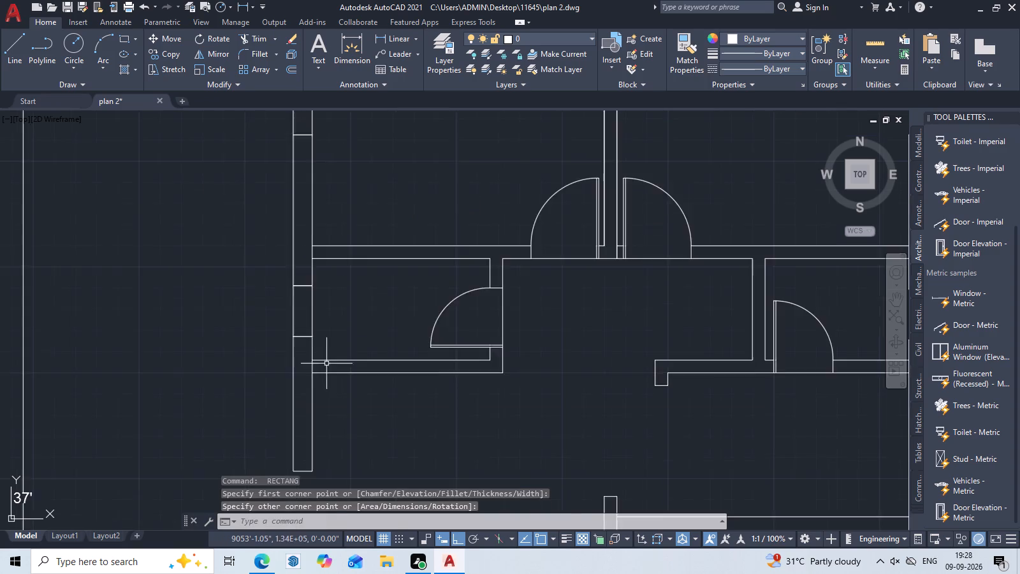
{"action": "middle_click_drag", "start_coordinate": [327, 365], "coordinate": [361, 133]}
{"action": "scroll", "coordinate": [353, 346], "scroll_direction": "up", "scroll_amount": 1}
{"action": "key", "text": "space"}
{"action": "left_click", "coordinate": [313, 177]}
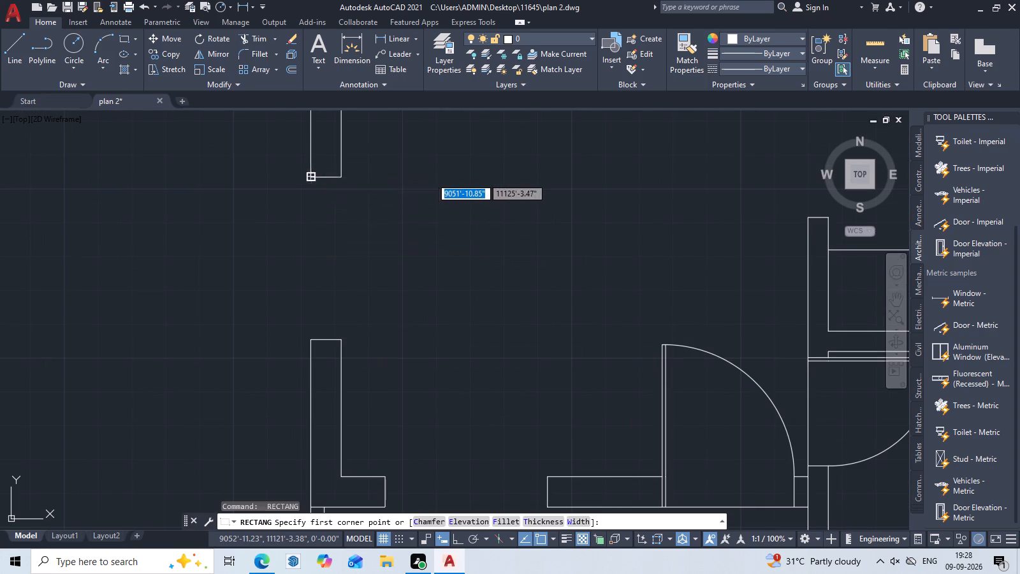
{"action": "left_click", "coordinate": [341, 344]}
Draw a 4' long window rectangle filling the opening in the horizontal wall beside the door at the hall's lower side.
{"action": "scroll", "coordinate": [372, 369], "scroll_direction": "down", "scroll_amount": 2}
{"action": "middle_click_drag", "start_coordinate": [407, 413], "coordinate": [411, 185]}
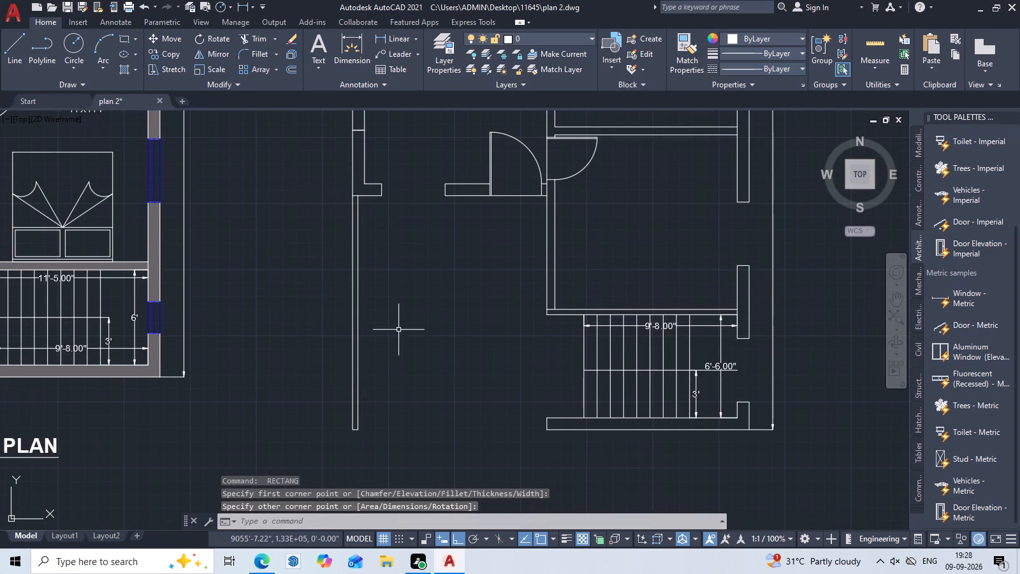
{"action": "scroll", "coordinate": [391, 197], "scroll_direction": "up", "scroll_amount": 2}
{"action": "middle_click_drag", "start_coordinate": [387, 228], "coordinate": [339, 342]}
{"action": "key", "text": "space"}
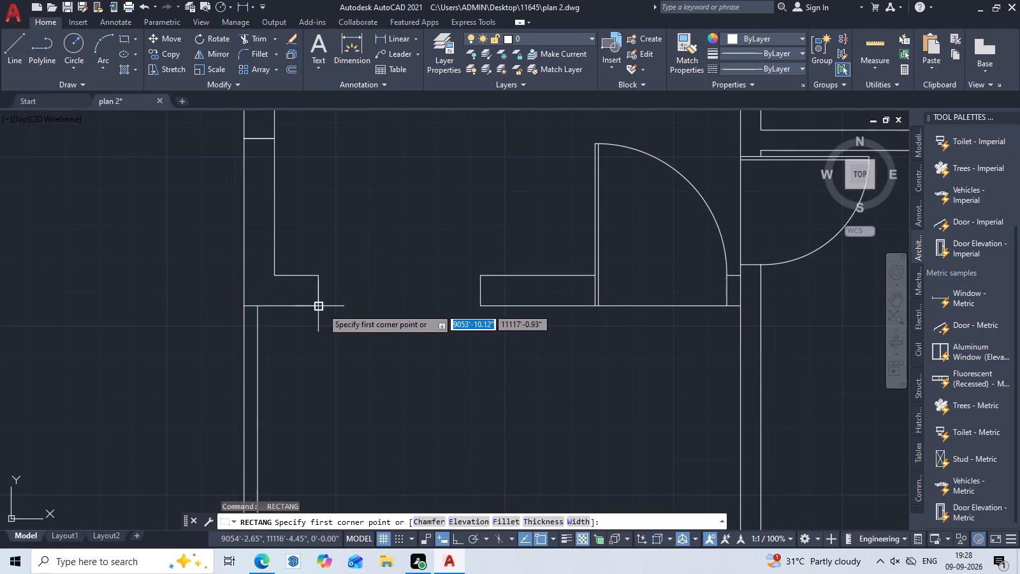
{"action": "left_click", "coordinate": [320, 307]}
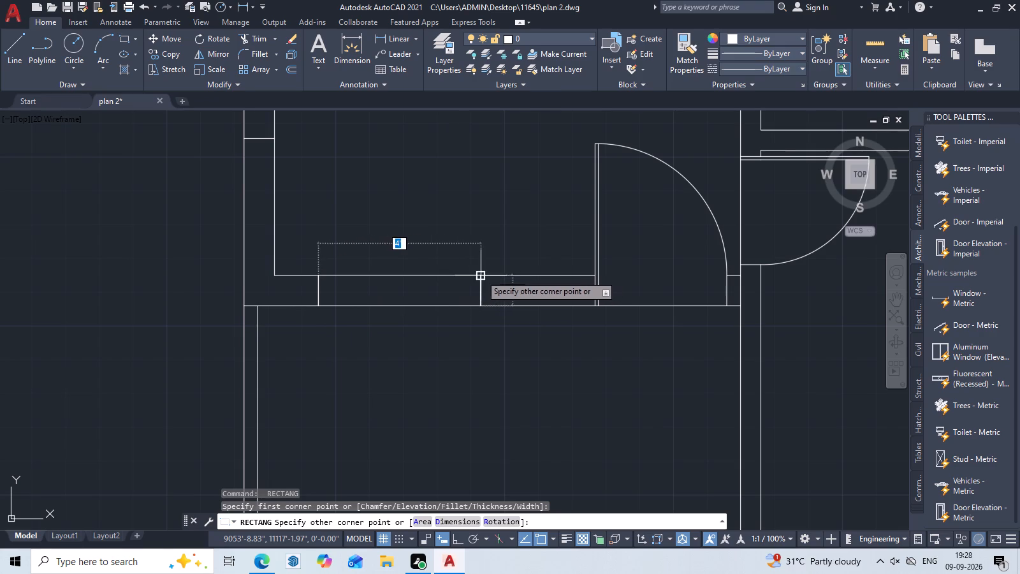
{"action": "left_click", "coordinate": [481, 275]}
Draw a window rectangle filling the outer wall opening beside the second floor's stairs.
{"action": "scroll", "coordinate": [482, 292], "scroll_direction": "down", "scroll_amount": 3}
{"action": "middle_click_drag", "start_coordinate": [516, 360], "coordinate": [354, 276]}
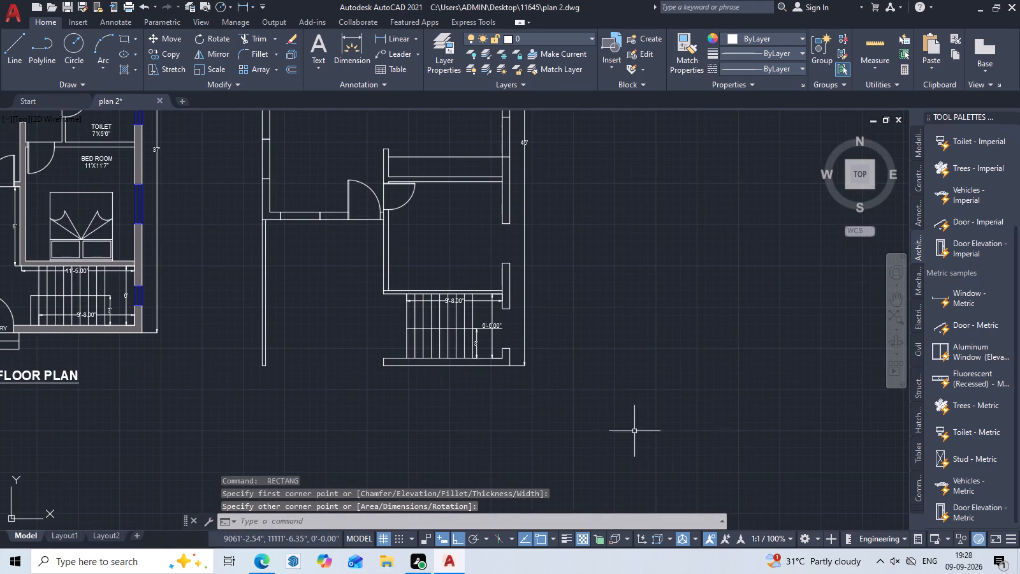
{"action": "scroll", "coordinate": [562, 365], "scroll_direction": "up", "scroll_amount": 2}
{"action": "middle_click_drag", "start_coordinate": [511, 350], "coordinate": [532, 459]}
{"action": "scroll", "coordinate": [495, 406], "scroll_direction": "up", "scroll_amount": 2}
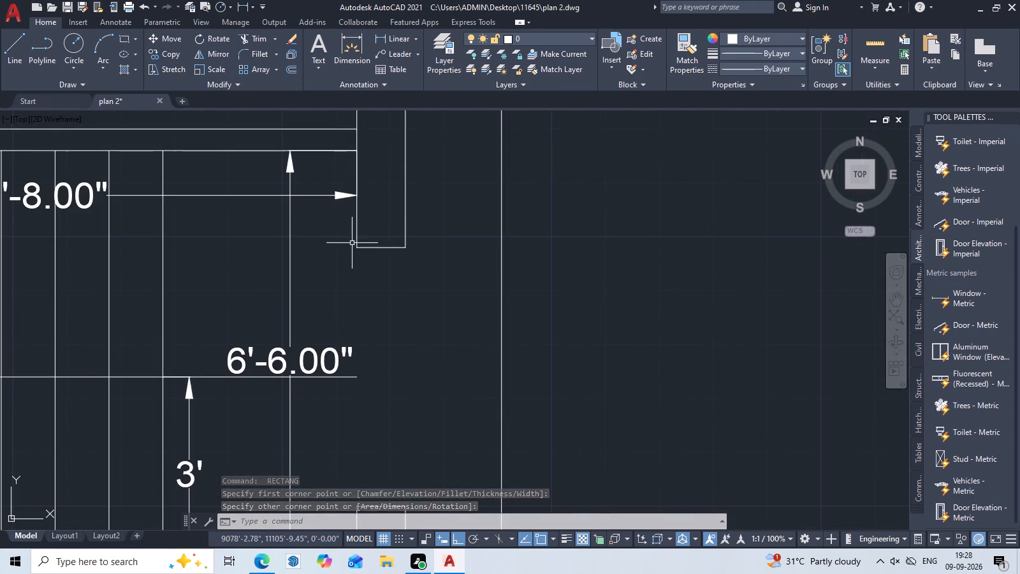
{"action": "key", "text": "space"}
{"action": "left_click", "coordinate": [355, 247]}
{"action": "scroll", "coordinate": [413, 379], "scroll_direction": "down", "scroll_amount": 1}
{"action": "middle_click_drag", "start_coordinate": [425, 422], "coordinate": [418, 233]}
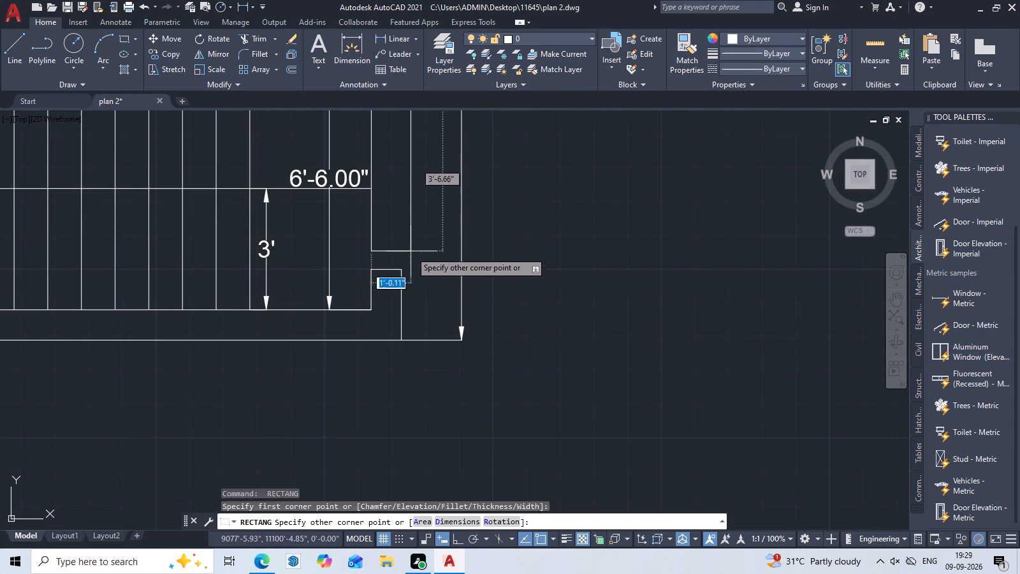
{"action": "left_click", "coordinate": [400, 269]}
Draw a 9" by 4' window rectangle in the east outer wall opening of the room above the stairs.
{"action": "scroll", "coordinate": [409, 263], "scroll_direction": "down", "scroll_amount": 2}
{"action": "middle_click_drag", "start_coordinate": [427, 254], "coordinate": [447, 422]}
{"action": "middle_click_drag", "start_coordinate": [453, 238], "coordinate": [453, 302]}
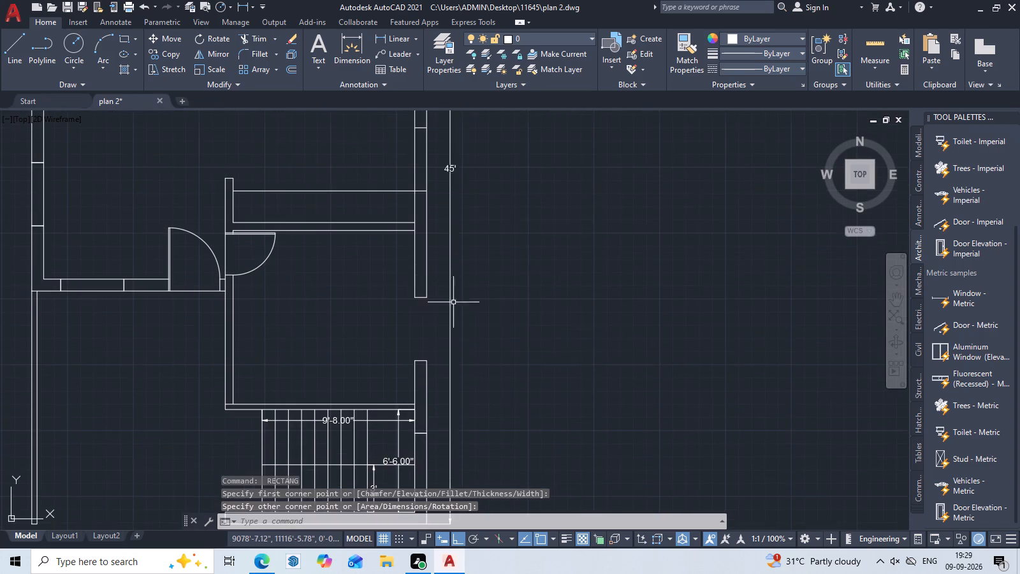
{"action": "key", "text": "space"}
{"action": "left_click", "coordinate": [412, 298]}
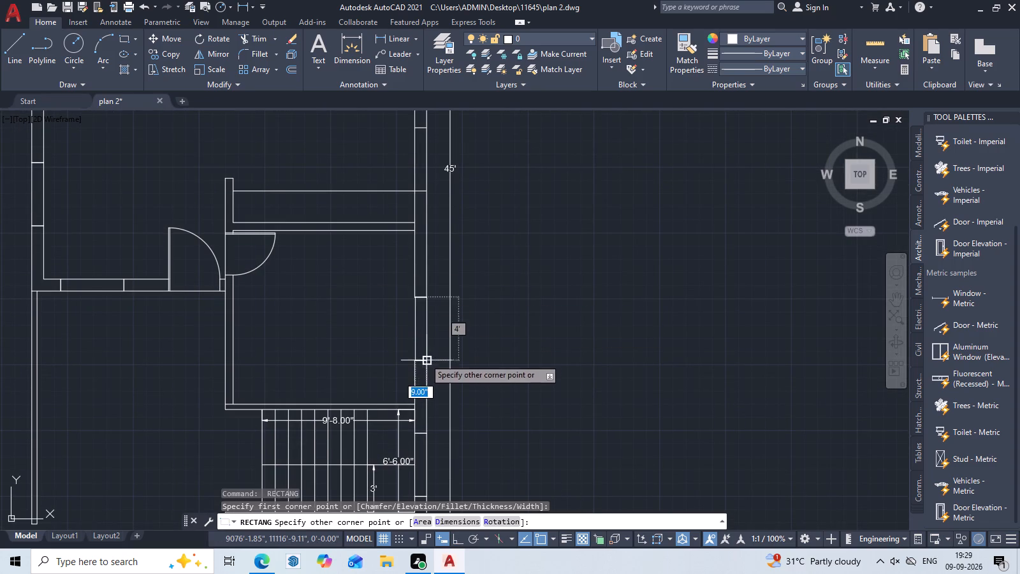
{"action": "left_click", "coordinate": [425, 360]}
Draw a window rectangle filling the narrow east outer wall opening of the small room with the door.
{"action": "middle_click_drag", "start_coordinate": [456, 305], "coordinate": [477, 464]}
{"action": "middle_click_drag", "start_coordinate": [450, 256], "coordinate": [461, 415]}
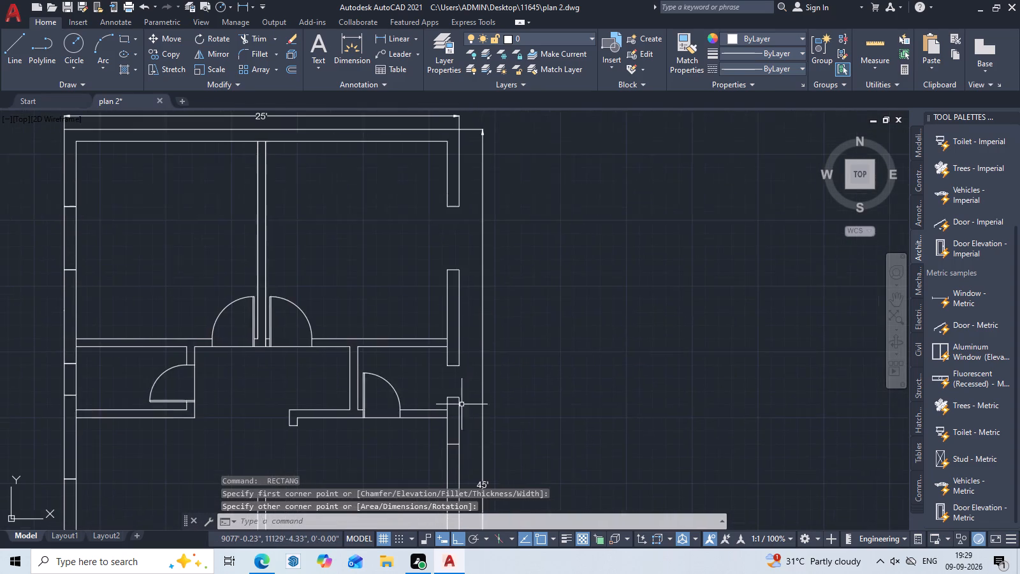
{"action": "scroll", "coordinate": [462, 386], "scroll_direction": "up", "scroll_amount": 1}
{"action": "middle_click_drag", "start_coordinate": [458, 386], "coordinate": [458, 343]}
{"action": "key", "text": "space"}
{"action": "left_click", "coordinate": [440, 310]}
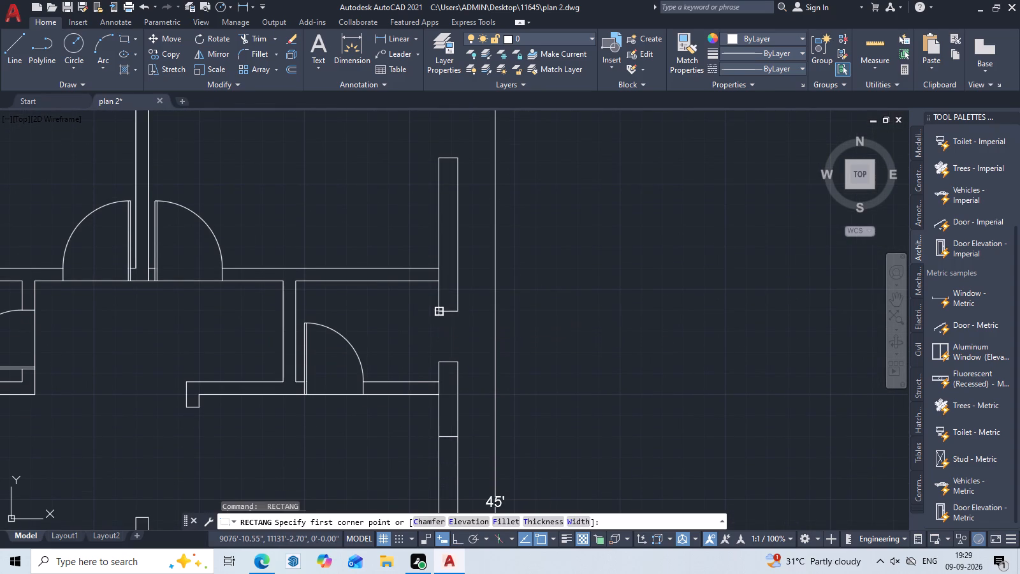
{"action": "double_click", "coordinate": [458, 364]}
Draw a window rectangle filling the east outer wall opening of the second floor's upper-right room.
{"action": "middle_click_drag", "start_coordinate": [483, 285], "coordinate": [494, 507]}
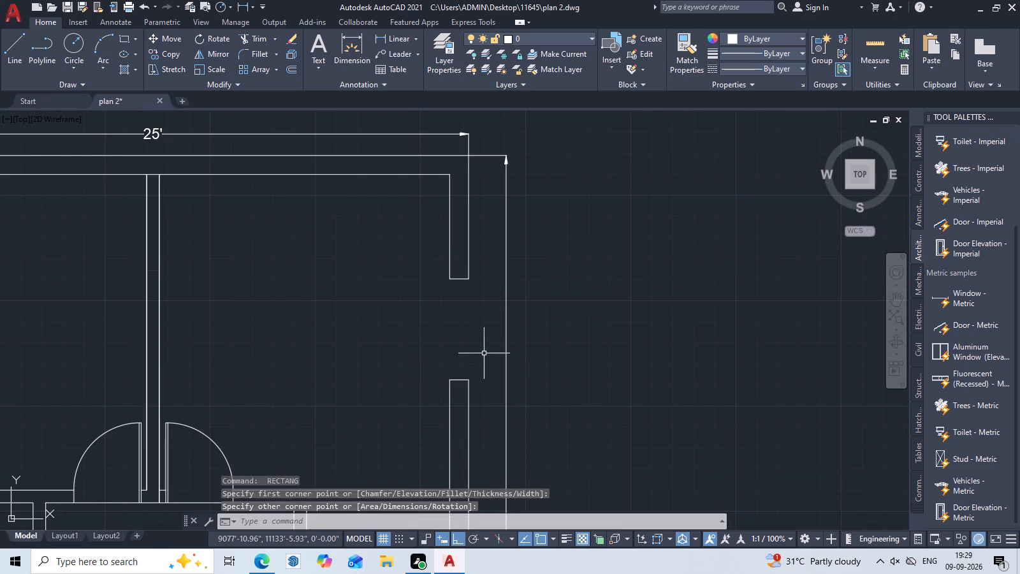
{"action": "key", "text": "space"}
{"action": "left_click", "coordinate": [449, 279]}
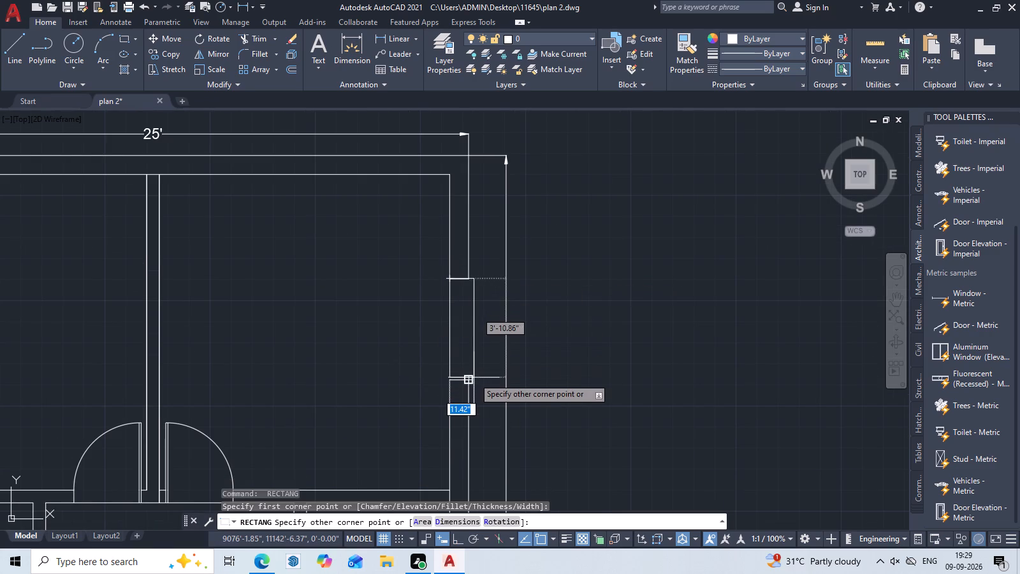
{"action": "left_click", "coordinate": [469, 380]}
{"action": "scroll", "coordinate": [499, 380], "scroll_direction": "down", "scroll_amount": 2}
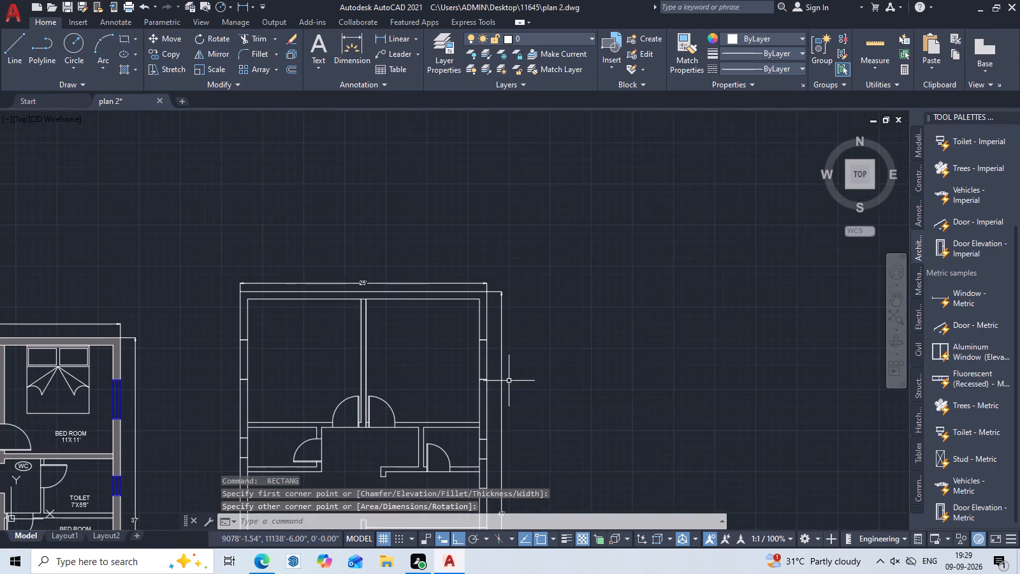
{"action": "middle_click_drag", "start_coordinate": [509, 381], "coordinate": [659, 334]}
{"action": "key", "text": "Escape"}
Trim the short vertical wall line at the junction between the hall's lower wall and the adjoining room wall.
{"action": "scroll", "coordinate": [485, 357], "scroll_direction": "down", "scroll_amount": 2}
{"action": "middle_click_drag", "start_coordinate": [516, 382], "coordinate": [514, 304]}
{"action": "scroll", "coordinate": [469, 339], "scroll_direction": "up", "scroll_amount": 2}
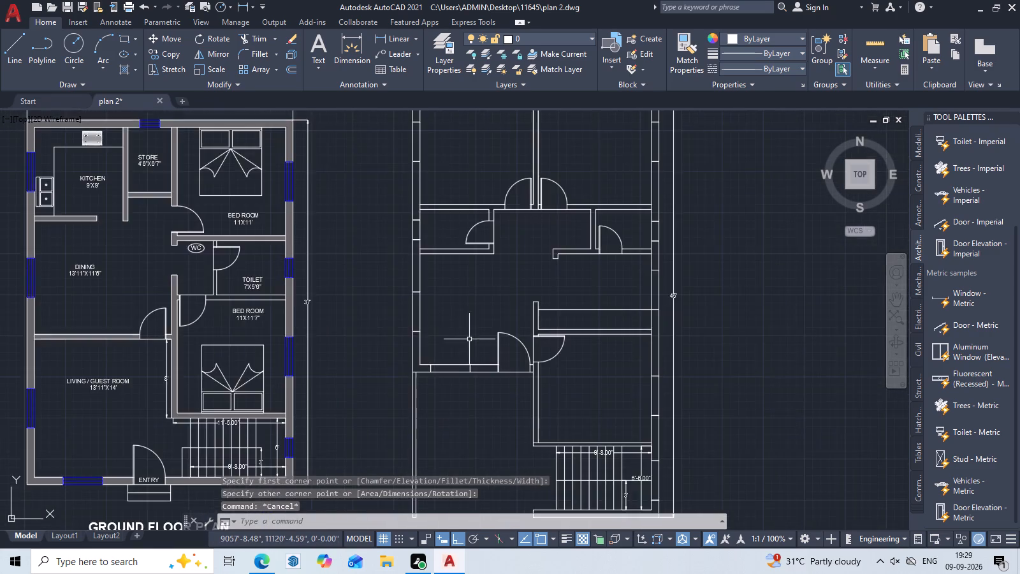
{"action": "middle_click_drag", "start_coordinate": [472, 340], "coordinate": [583, 286]}
{"action": "middle_click_drag", "start_coordinate": [694, 418], "coordinate": [664, 401]}
{"action": "middle_click_drag", "start_coordinate": [591, 392], "coordinate": [526, 322]}
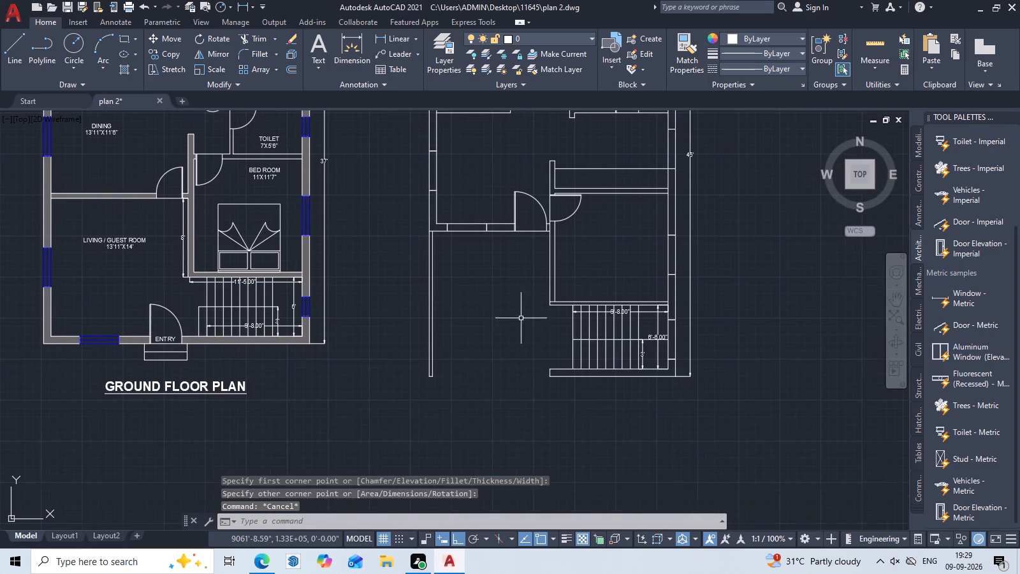
{"action": "scroll", "coordinate": [476, 340], "scroll_direction": "up", "scroll_amount": 1}
{"action": "middle_click_drag", "start_coordinate": [588, 180], "coordinate": [590, 252]}
{"action": "scroll", "coordinate": [595, 233], "scroll_direction": "up", "scroll_amount": 3}
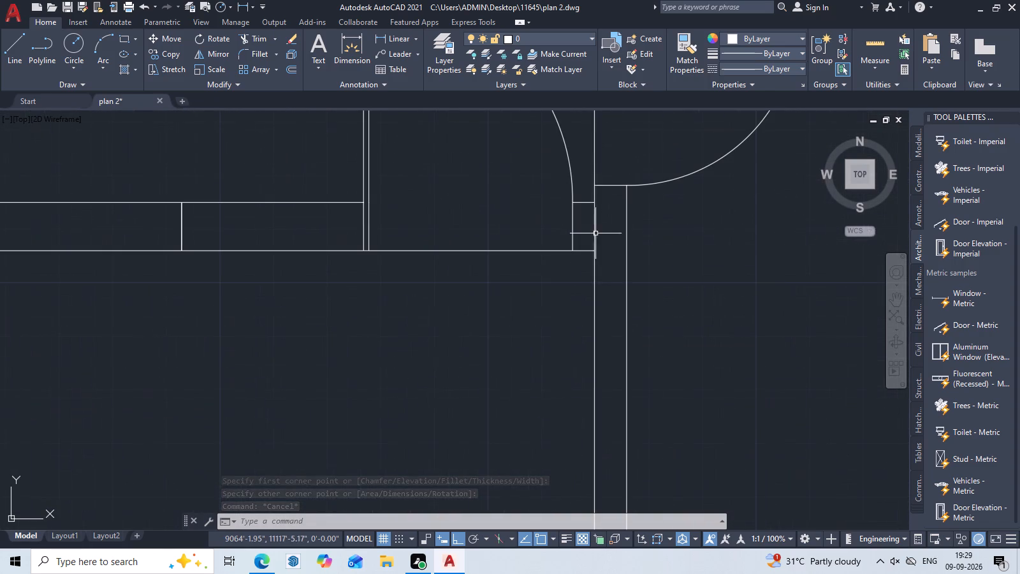
{"action": "type", "text": "TR"}
{"action": "key", "text": "space"}
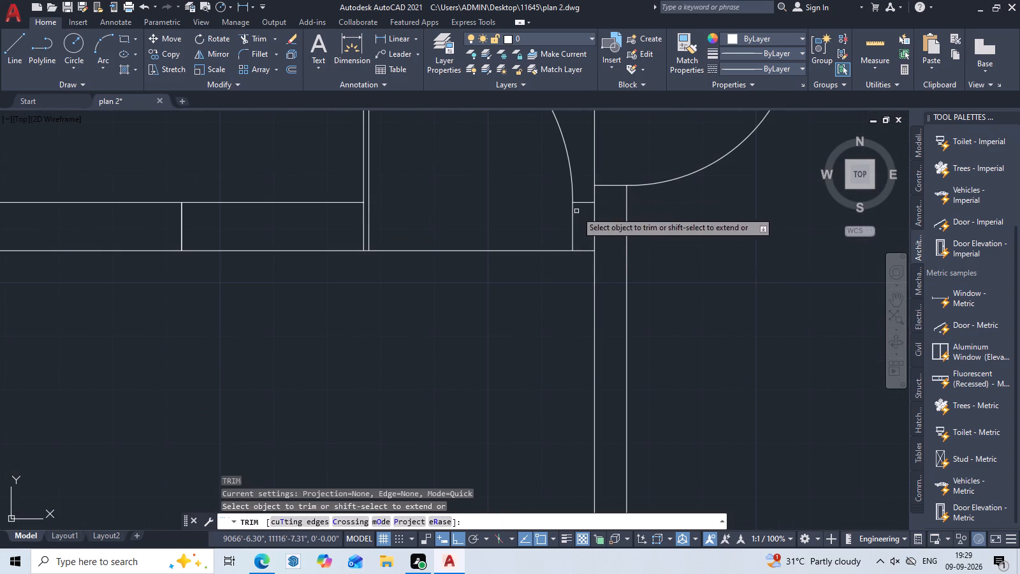
{"action": "left_click", "coordinate": [595, 221]}
{"action": "scroll", "coordinate": [611, 229], "scroll_direction": "down", "scroll_amount": 3}
{"action": "key", "text": "Escape"}
Examine the second floor's walls, window openings and open lower area against the ground floor plan.
{"action": "middle_click_drag", "start_coordinate": [674, 309], "coordinate": [670, 205]}
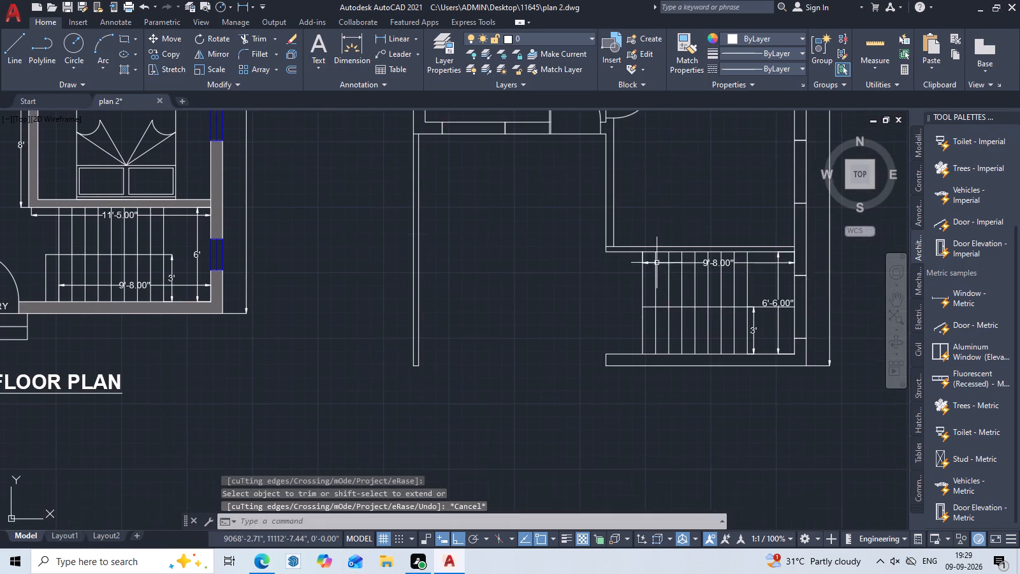
{"action": "middle_click_drag", "start_coordinate": [625, 311], "coordinate": [623, 277]}
{"action": "middle_click_drag", "start_coordinate": [502, 320], "coordinate": [490, 290]}
{"action": "scroll", "coordinate": [430, 299], "scroll_direction": "up", "scroll_amount": 1}
{"action": "middle_click_drag", "start_coordinate": [436, 304], "coordinate": [511, 352]}
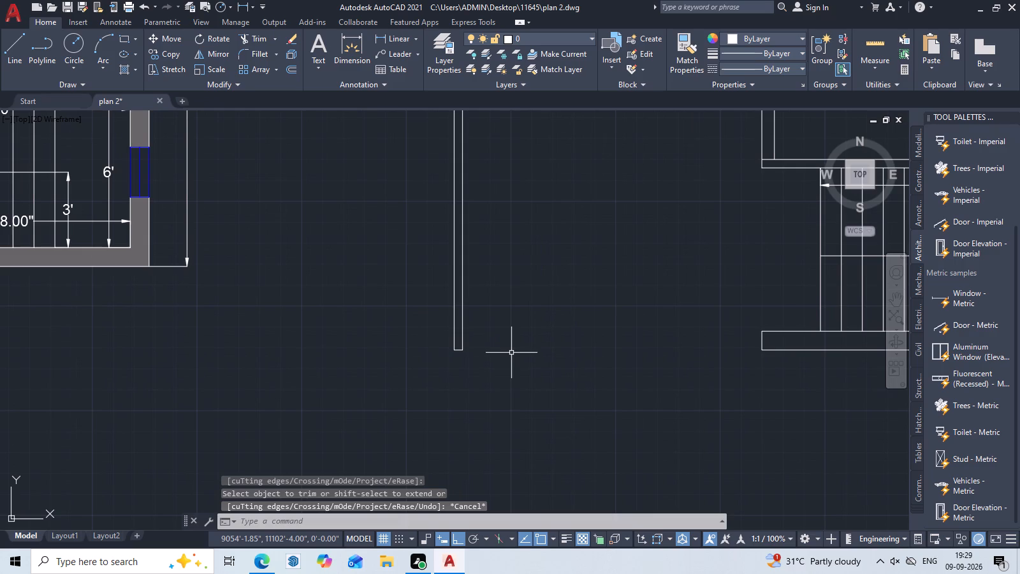
{"action": "scroll", "coordinate": [497, 212], "scroll_direction": "down", "scroll_amount": 2}
{"action": "middle_click_drag", "start_coordinate": [595, 304], "coordinate": [564, 536]}
{"action": "middle_click_drag", "start_coordinate": [685, 205], "coordinate": [615, 346]}
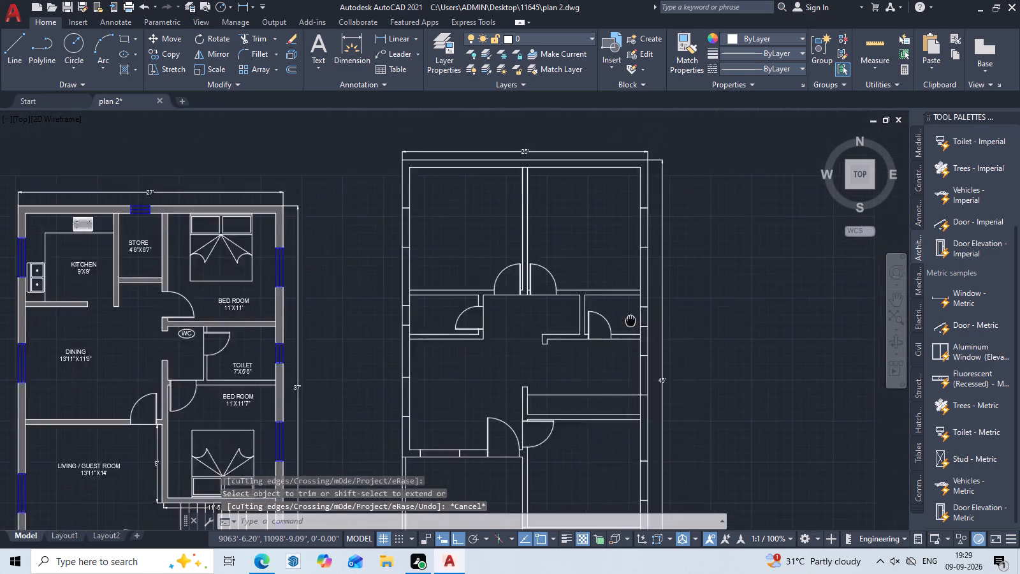
{"action": "scroll", "coordinate": [547, 309], "scroll_direction": "up", "scroll_amount": 1}
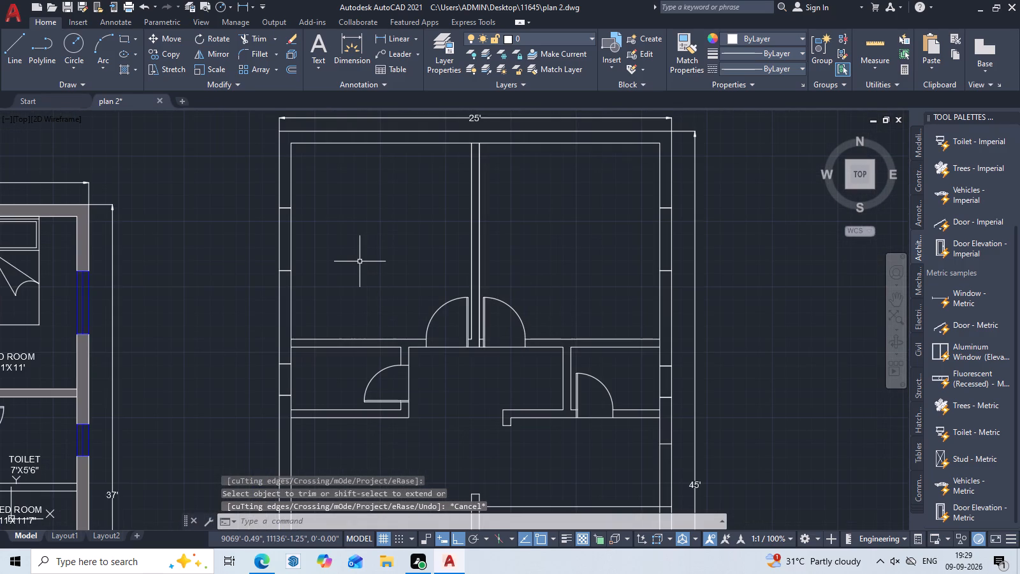
{"action": "middle_click_drag", "start_coordinate": [394, 273], "coordinate": [562, 247]}
{"action": "scroll", "coordinate": [567, 247], "scroll_direction": "down", "scroll_amount": 2}
{"action": "middle_click_drag", "start_coordinate": [605, 254], "coordinate": [546, 261]}
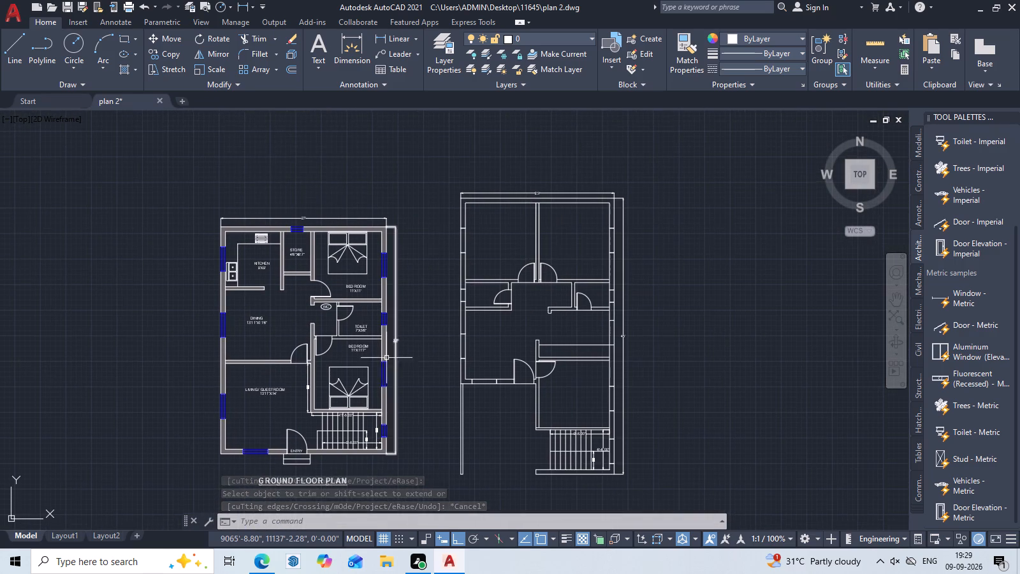
{"action": "middle_click_drag", "start_coordinate": [586, 371], "coordinate": [490, 400]}
{"action": "scroll", "coordinate": [404, 441], "scroll_direction": "up", "scroll_amount": 2}
{"action": "middle_click_drag", "start_coordinate": [367, 421], "coordinate": [399, 385]}
{"action": "scroll", "coordinate": [402, 382], "scroll_direction": "up", "scroll_amount": 1}
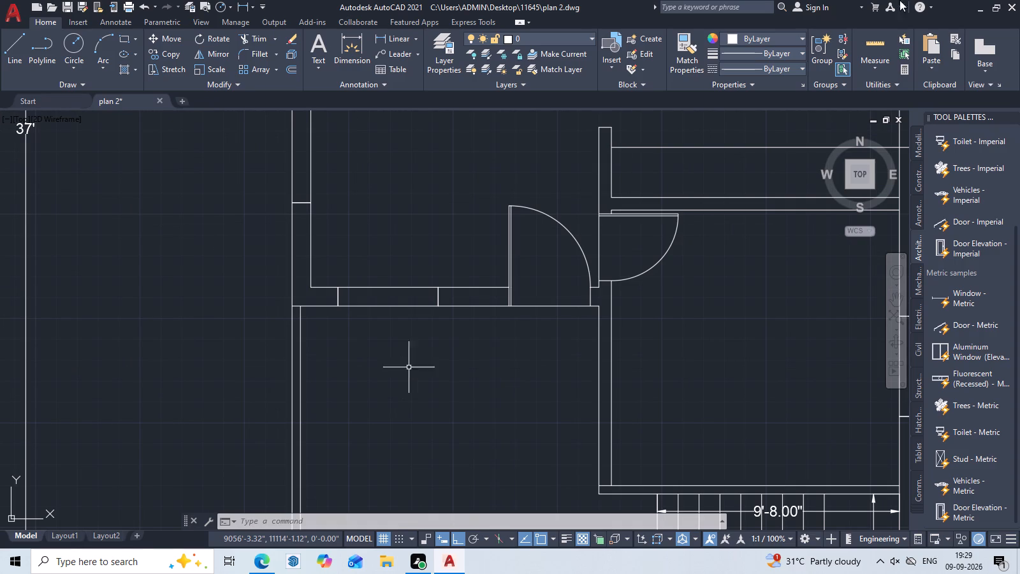
Draw a 4' glass centre line between the jamb midpoints of the window in the second floor hall's lower wall.
{"action": "key", "text": "Escape"}
{"action": "middle_click_drag", "start_coordinate": [455, 311], "coordinate": [549, 314]}
{"action": "scroll", "coordinate": [549, 314], "scroll_direction": "up", "scroll_amount": 2}
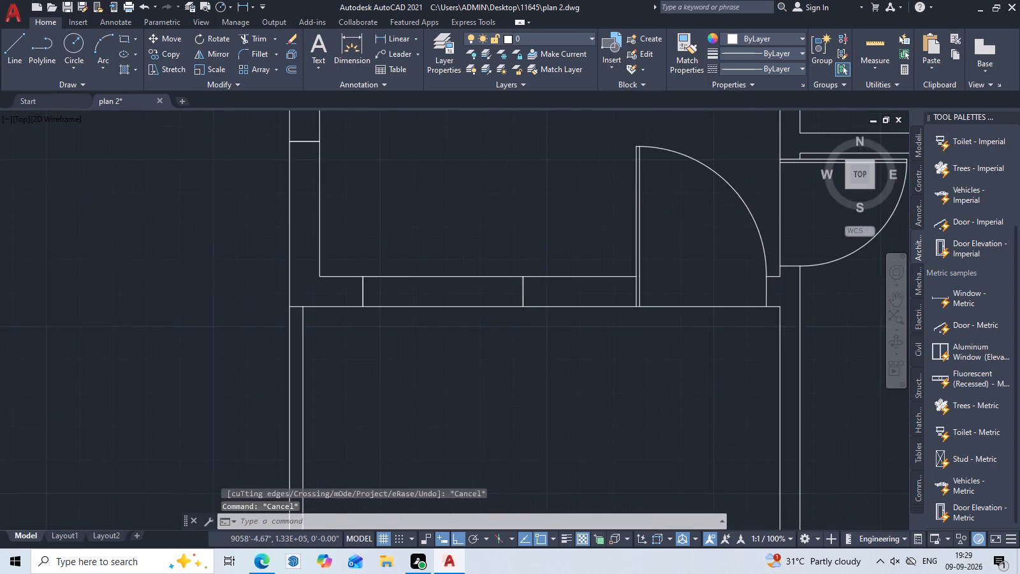
{"action": "middle_click_drag", "start_coordinate": [573, 315], "coordinate": [676, 341]}
{"action": "type", "text": "L"}
{"action": "key", "text": "space"}
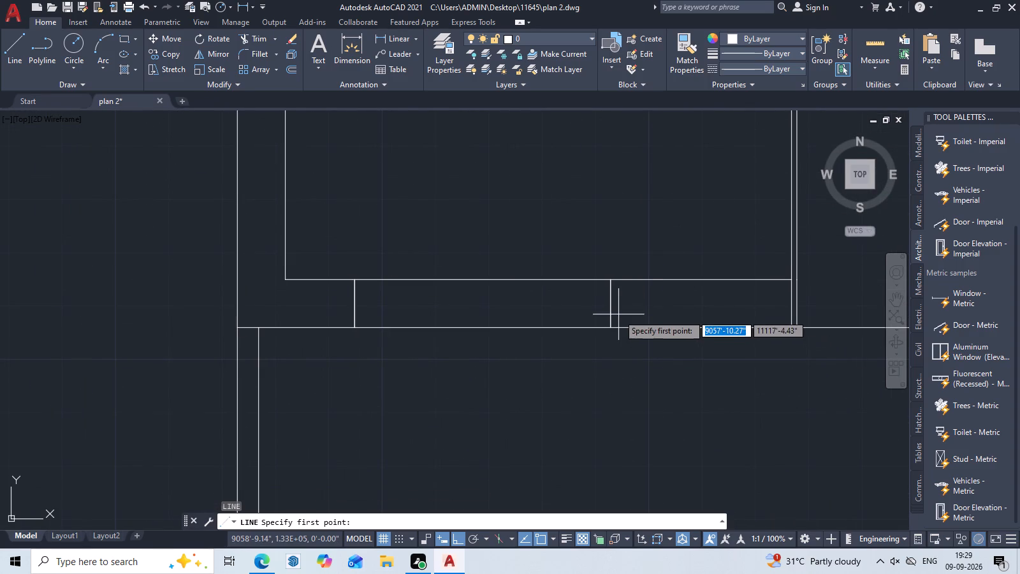
{"action": "left_click", "coordinate": [608, 304]}
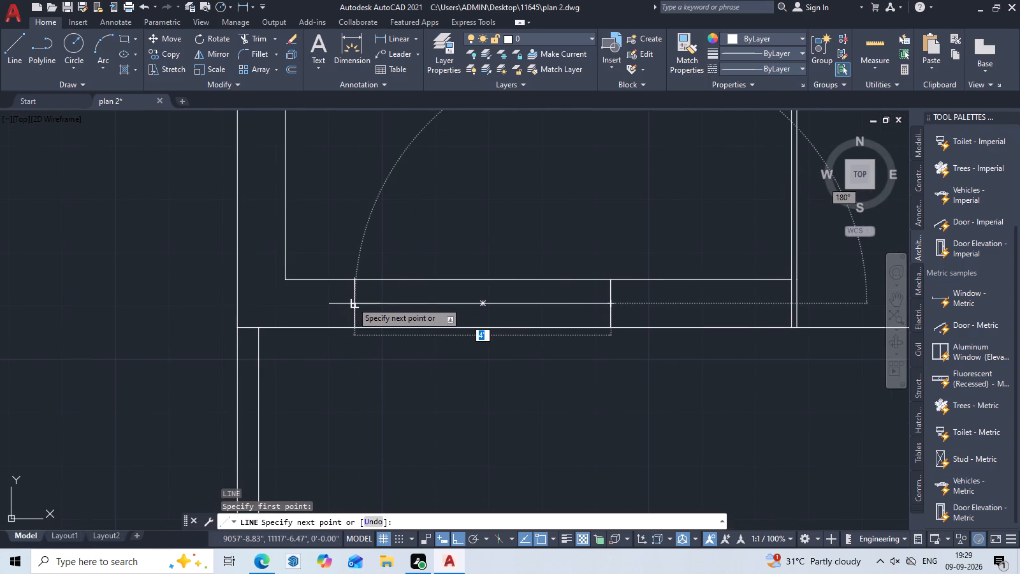
{"action": "left_click", "coordinate": [354, 302]}
{"action": "key", "text": "Escape"}
{"action": "scroll", "coordinate": [409, 315], "scroll_direction": "down", "scroll_amount": 2}
{"action": "middle_click_drag", "start_coordinate": [460, 358], "coordinate": [497, 404]}
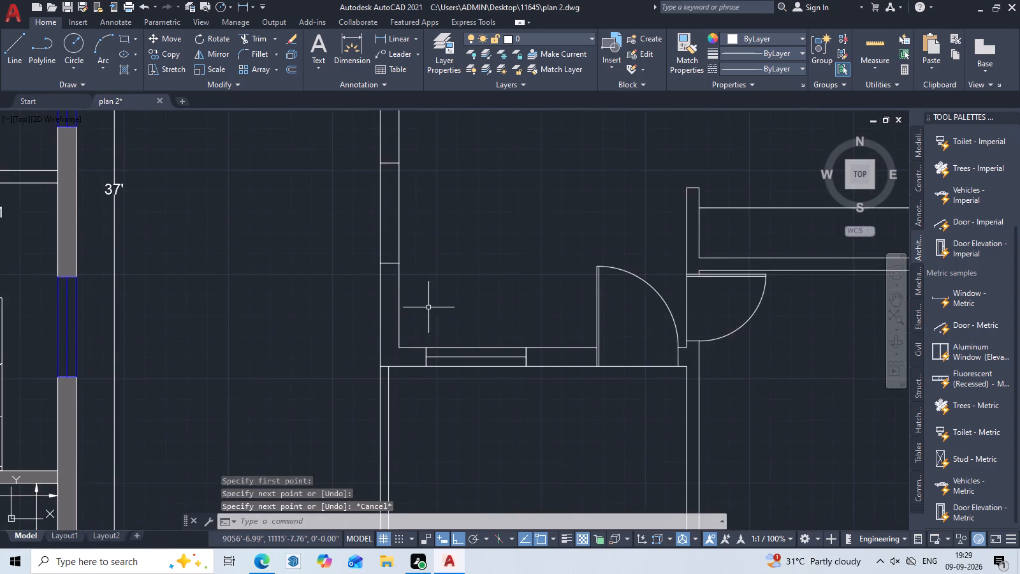
Draw a vertical centre line between the jamb midpoints of the hall's window in the west outer wall.
{"action": "middle_click_drag", "start_coordinate": [428, 307], "coordinate": [479, 402]}
{"action": "key", "text": "space"}
{"action": "left_click", "coordinate": [439, 356]}
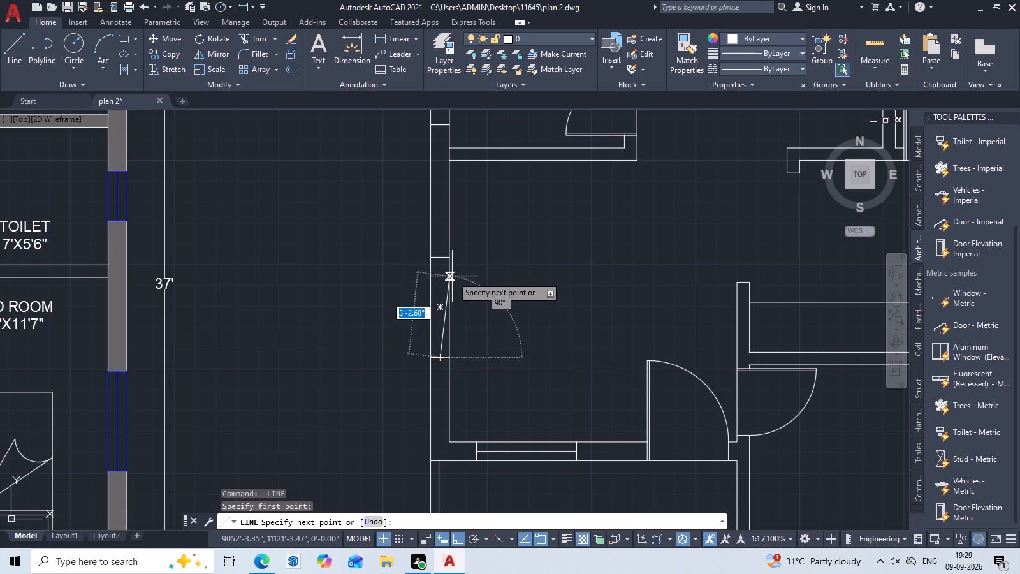
{"action": "left_click", "coordinate": [442, 261]}
{"action": "key", "text": "space"}
{"action": "scroll", "coordinate": [480, 276], "scroll_direction": "down", "scroll_amount": 2}
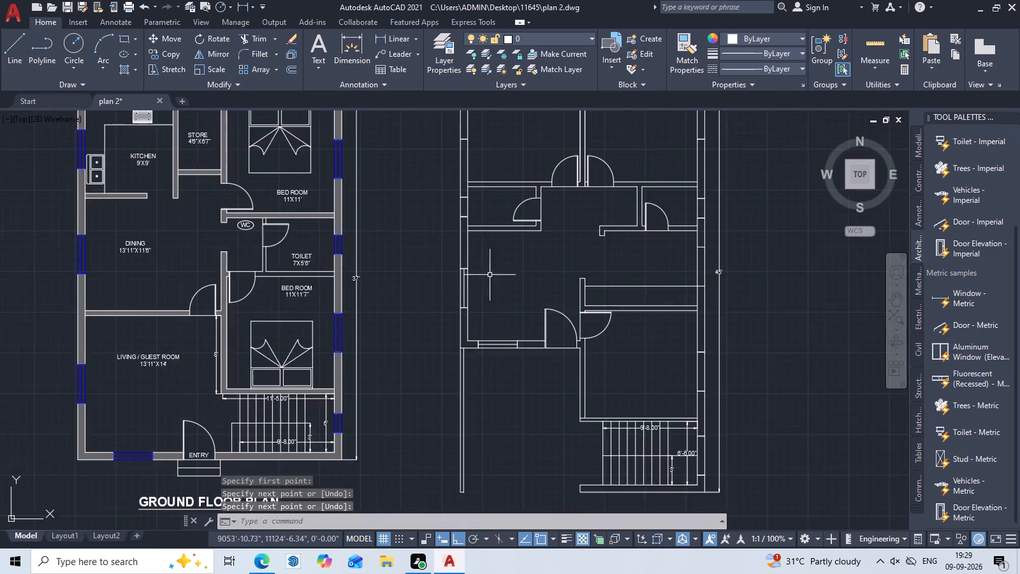
Draw a vertical centre line through the small west room's window in the west outer wall.
{"action": "middle_click_drag", "start_coordinate": [495, 283], "coordinate": [508, 442]}
{"action": "scroll", "coordinate": [465, 372], "scroll_direction": "up", "scroll_amount": 2}
{"action": "middle_click_drag", "start_coordinate": [588, 414], "coordinate": [570, 367]}
{"action": "scroll", "coordinate": [509, 350], "scroll_direction": "up", "scroll_amount": 3}
{"action": "key", "text": "space"}
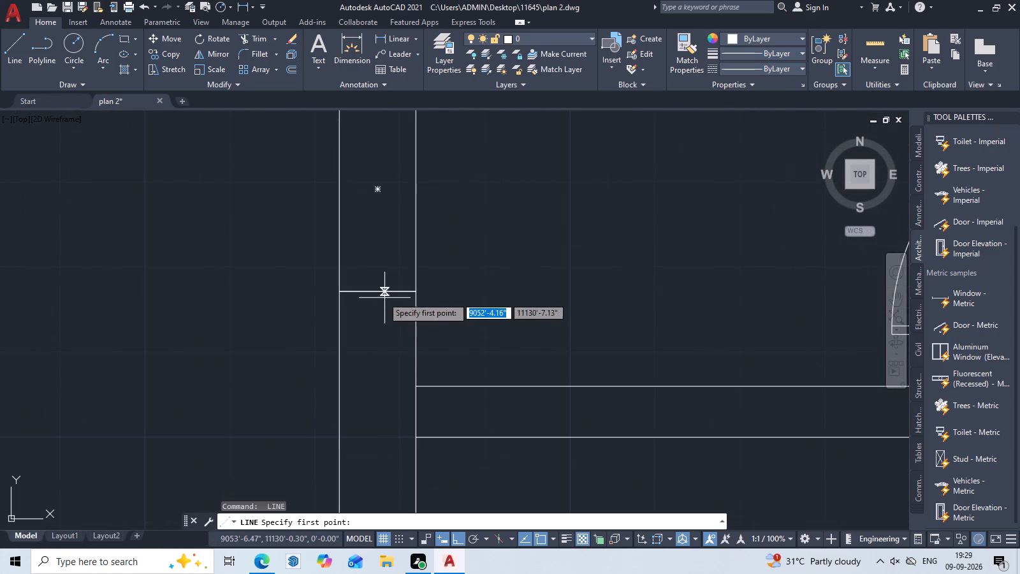
{"action": "left_click", "coordinate": [375, 291]}
{"action": "middle_click_drag", "start_coordinate": [382, 259], "coordinate": [384, 497]}
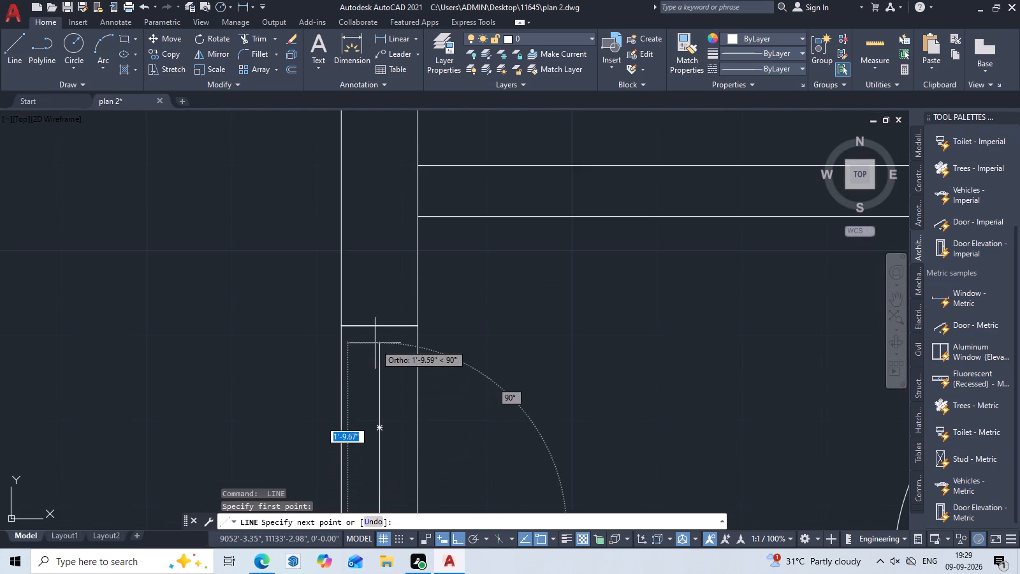
{"action": "left_click", "coordinate": [380, 324]}
{"action": "key", "text": "space"}
{"action": "scroll", "coordinate": [380, 324], "scroll_direction": "down", "scroll_amount": 5}
Draw a vertical centre line through the upper-left room's window in the west outer wall.
{"action": "middle_click_drag", "start_coordinate": [451, 364], "coordinate": [451, 476]}
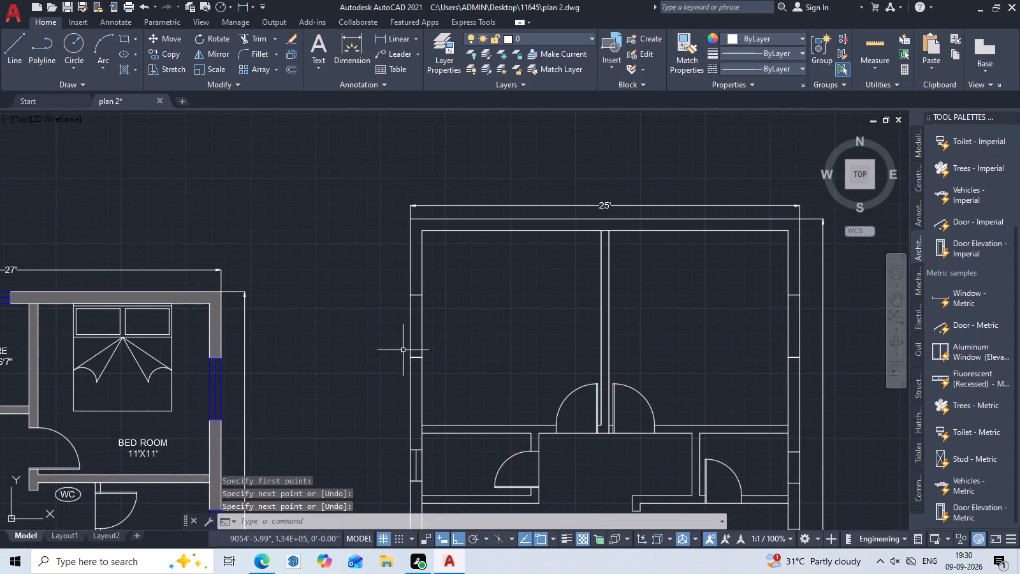
{"action": "scroll", "coordinate": [399, 335], "scroll_direction": "up", "scroll_amount": 2}
{"action": "middle_click_drag", "start_coordinate": [468, 371], "coordinate": [470, 416]}
{"action": "key", "text": "space"}
{"action": "left_click", "coordinate": [444, 441]}
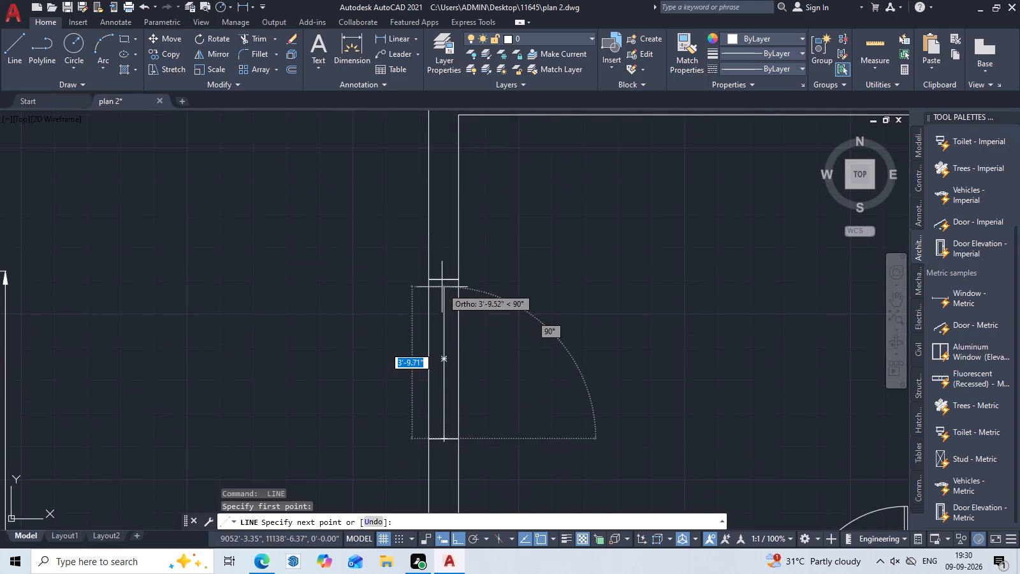
{"action": "left_click", "coordinate": [446, 277]}
{"action": "key", "text": "space"}
{"action": "scroll", "coordinate": [502, 323], "scroll_direction": "down", "scroll_amount": 2}
Draw a vertical centre line through the upper-right room's window in the east outer wall.
{"action": "middle_click_drag", "start_coordinate": [539, 330], "coordinate": [363, 415]}
{"action": "middle_click_drag", "start_coordinate": [718, 407], "coordinate": [677, 356]}
{"action": "scroll", "coordinate": [669, 412], "scroll_direction": "up", "scroll_amount": 2}
{"action": "key", "text": "space"}
{"action": "left_click", "coordinate": [592, 391]}
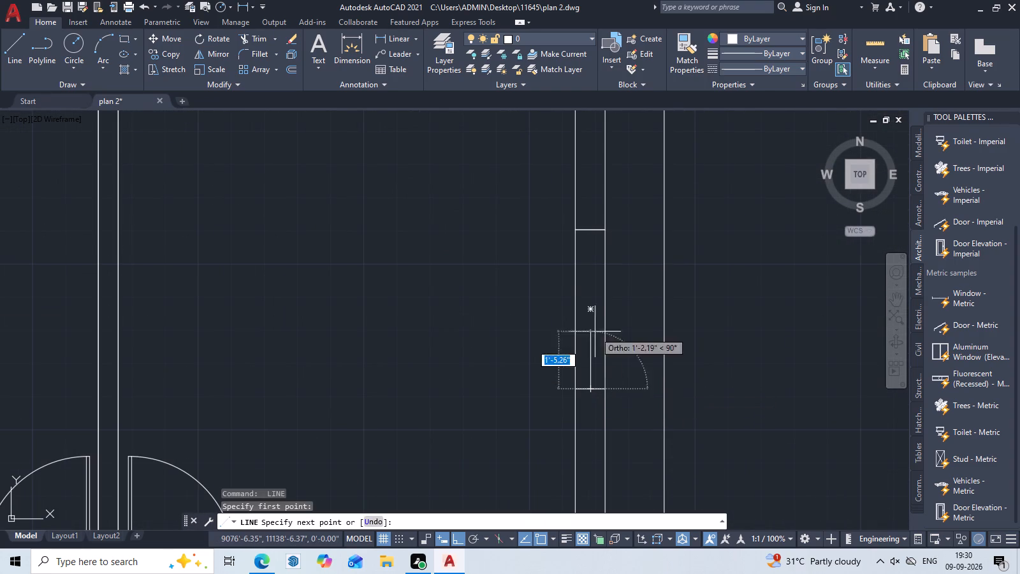
{"action": "left_click", "coordinate": [592, 230]}
{"action": "key", "text": "space"}
{"action": "scroll", "coordinate": [643, 311], "scroll_direction": "down", "scroll_amount": 2}
Draw a vertical centre line through the small east room's narrow window in the east outer wall.
{"action": "middle_click_drag", "start_coordinate": [654, 402], "coordinate": [628, 247]}
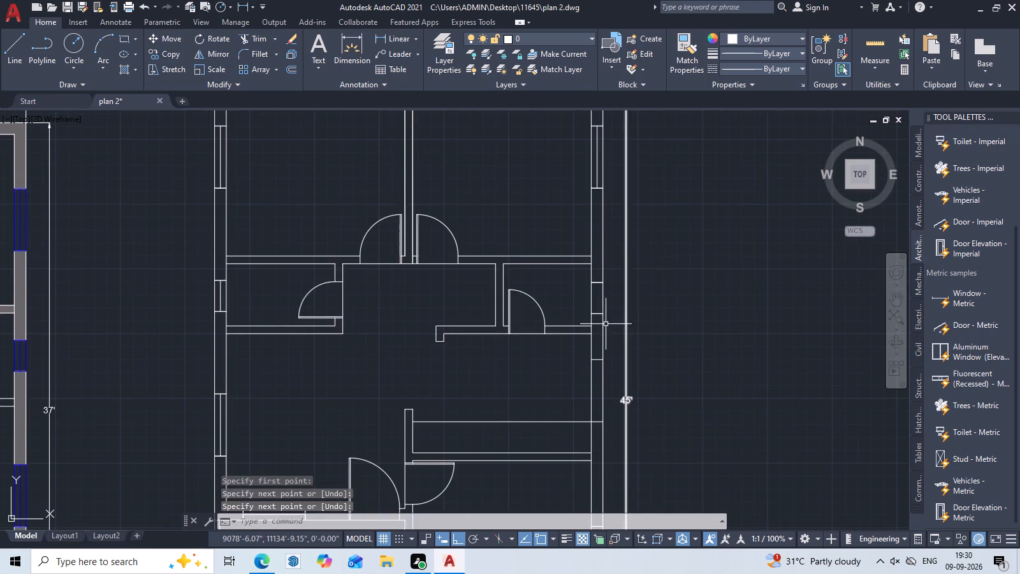
{"action": "scroll", "coordinate": [602, 332], "scroll_direction": "up", "scroll_amount": 2}
{"action": "key", "text": "space"}
{"action": "left_click", "coordinate": [590, 286]}
{"action": "left_click", "coordinate": [589, 207]}
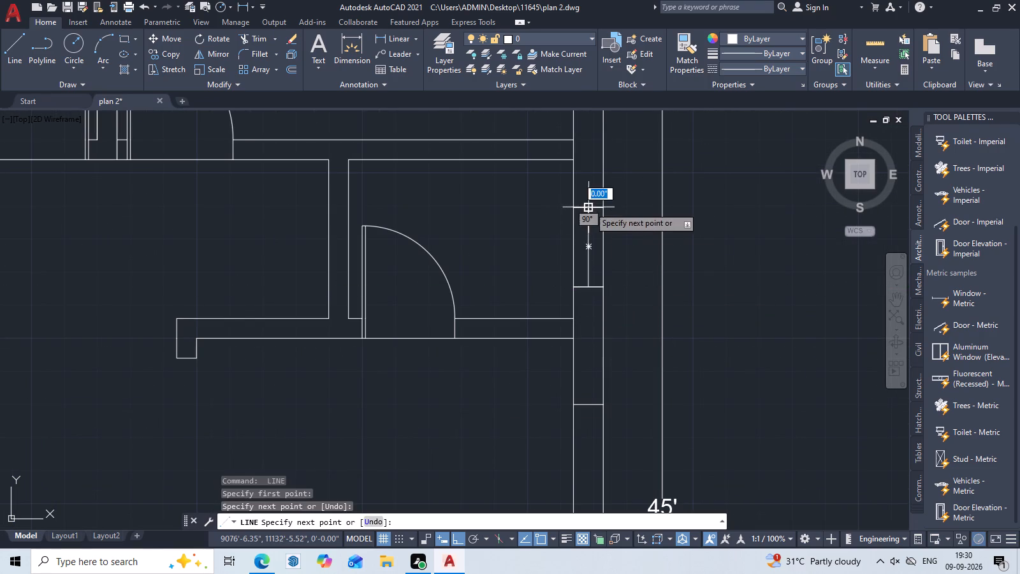
{"action": "key", "text": "space"}
{"action": "scroll", "coordinate": [630, 281], "scroll_direction": "down", "scroll_amount": 2}
Draw a vertical centre line through the east outer wall window of the room above the stairs.
{"action": "middle_click_drag", "start_coordinate": [639, 356], "coordinate": [625, 274]}
{"action": "scroll", "coordinate": [612, 328], "scroll_direction": "up", "scroll_amount": 2}
{"action": "scroll", "coordinate": [613, 423], "scroll_direction": "down", "scroll_amount": 1}
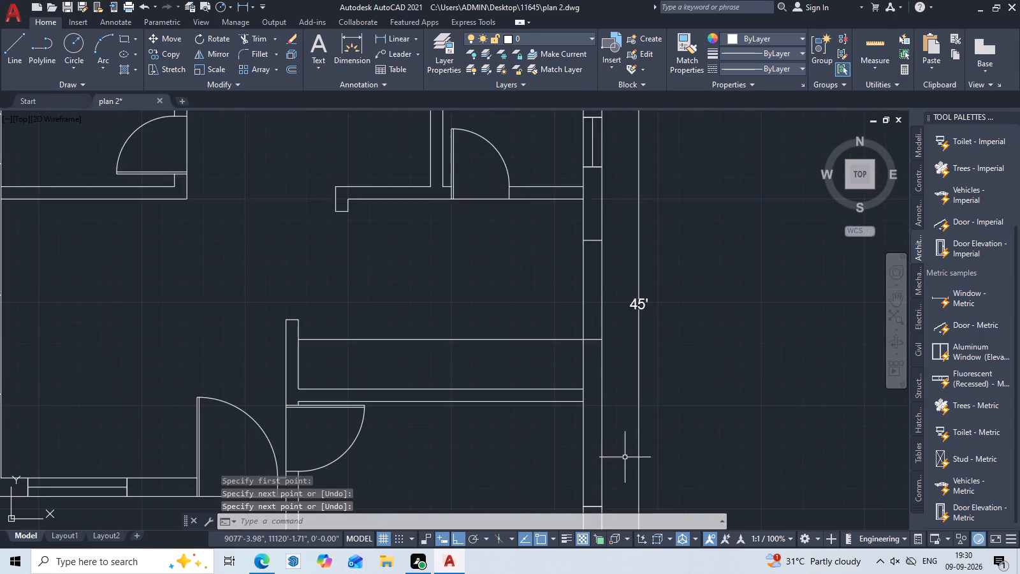
{"action": "middle_click_drag", "start_coordinate": [625, 457], "coordinate": [622, 293]}
{"action": "middle_click_drag", "start_coordinate": [605, 399], "coordinate": [598, 334]}
{"action": "key", "text": "space"}
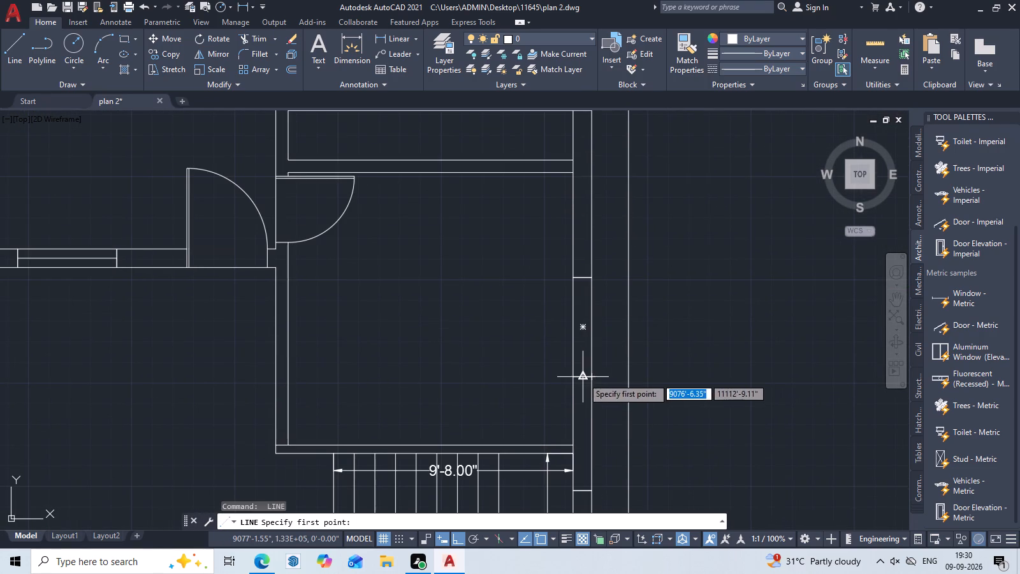
{"action": "left_click", "coordinate": [583, 378]}
{"action": "double_click", "coordinate": [579, 276]}
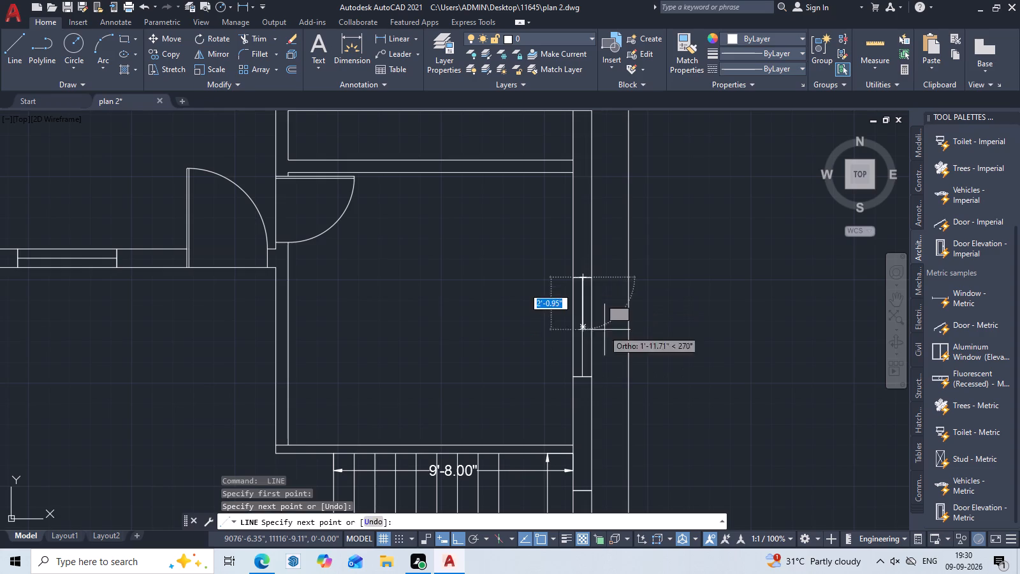
{"action": "key", "text": "space"}
Draw a vertical centre line through the east outer wall window beside the stairs.
{"action": "middle_click_drag", "start_coordinate": [610, 381], "coordinate": [605, 245]}
{"action": "middle_click_drag", "start_coordinate": [597, 399], "coordinate": [598, 323]}
{"action": "key", "text": "space"}
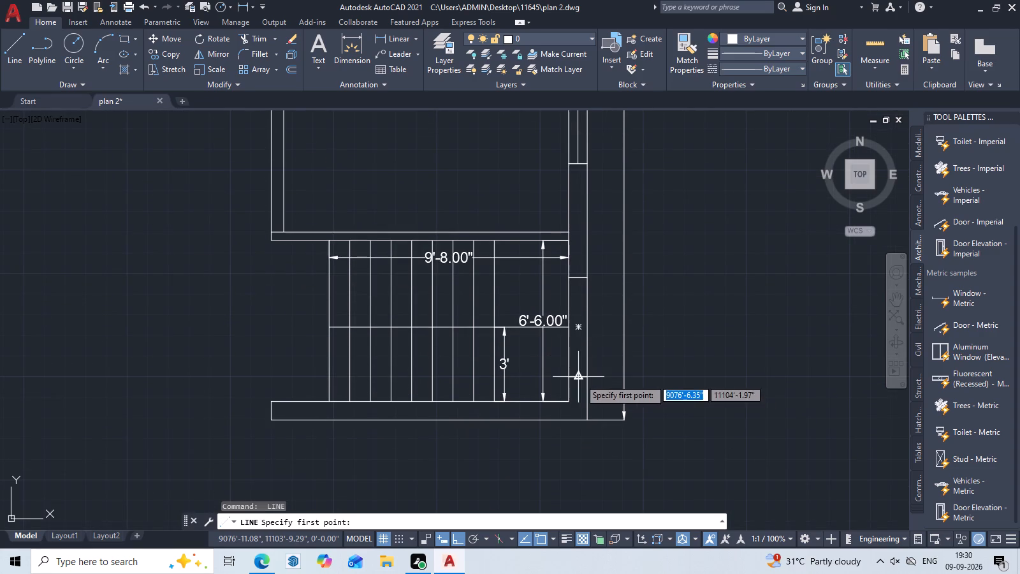
{"action": "left_click", "coordinate": [579, 379]}
{"action": "left_click", "coordinate": [580, 280]}
{"action": "scroll", "coordinate": [622, 277], "scroll_direction": "down", "scroll_amount": 2}
{"action": "key", "text": "Escape"}
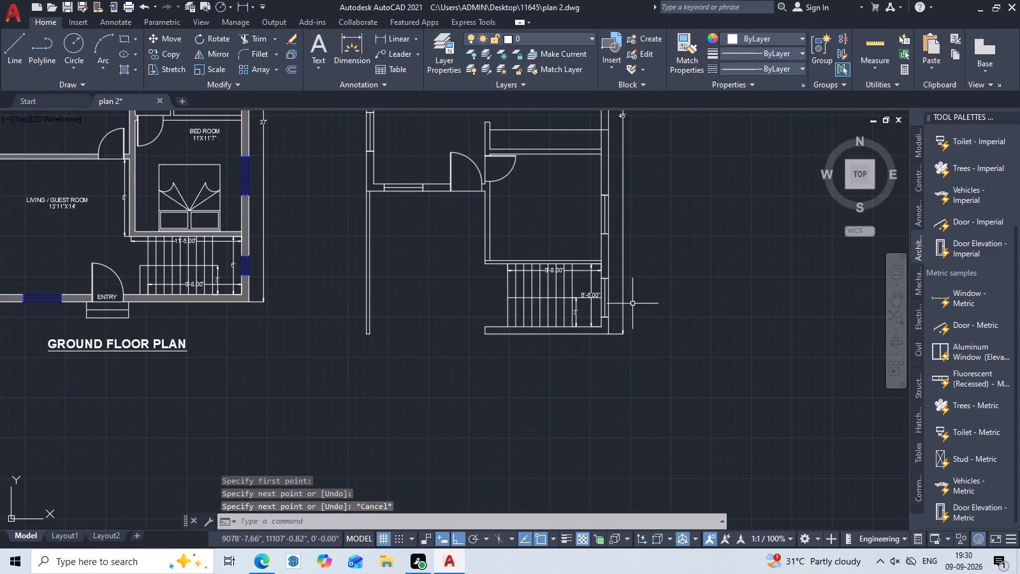
Examine the second floor's doors, wall junctions, windows, stairs and open lower area alongside the ground floor plan.
{"action": "middle_click_drag", "start_coordinate": [631, 304], "coordinate": [645, 424]}
{"action": "middle_click_drag", "start_coordinate": [503, 423], "coordinate": [590, 453]}
{"action": "scroll", "coordinate": [503, 423], "scroll_direction": "down", "scroll_amount": 1}
{"action": "scroll", "coordinate": [559, 328], "scroll_direction": "up", "scroll_amount": 2}
{"action": "middle_click_drag", "start_coordinate": [594, 362], "coordinate": [590, 346]}
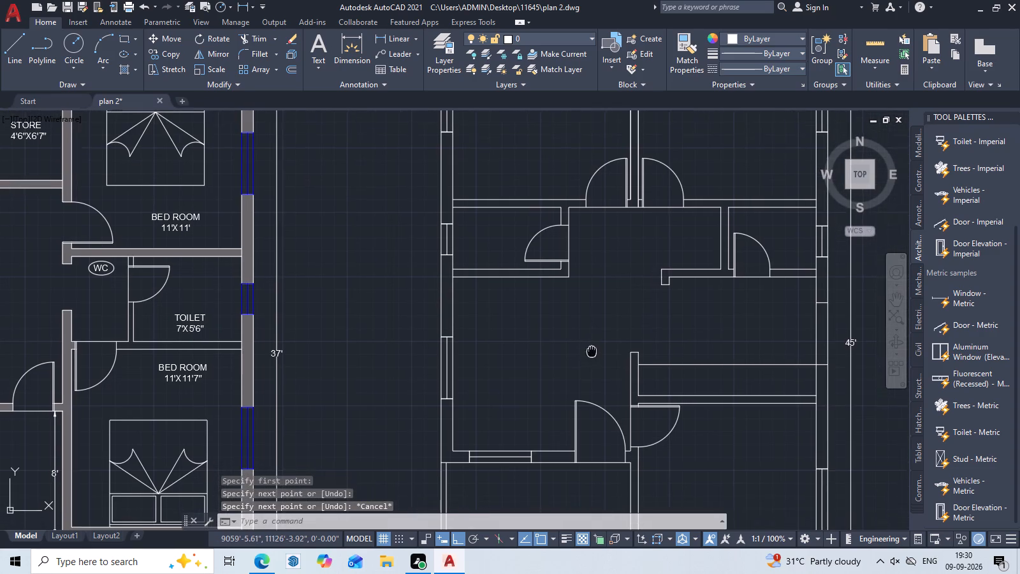
{"action": "middle_click_drag", "start_coordinate": [590, 346], "coordinate": [589, 346]}
{"action": "scroll", "coordinate": [625, 191], "scroll_direction": "up", "scroll_amount": 3}
{"action": "middle_click_drag", "start_coordinate": [728, 209], "coordinate": [660, 239]}
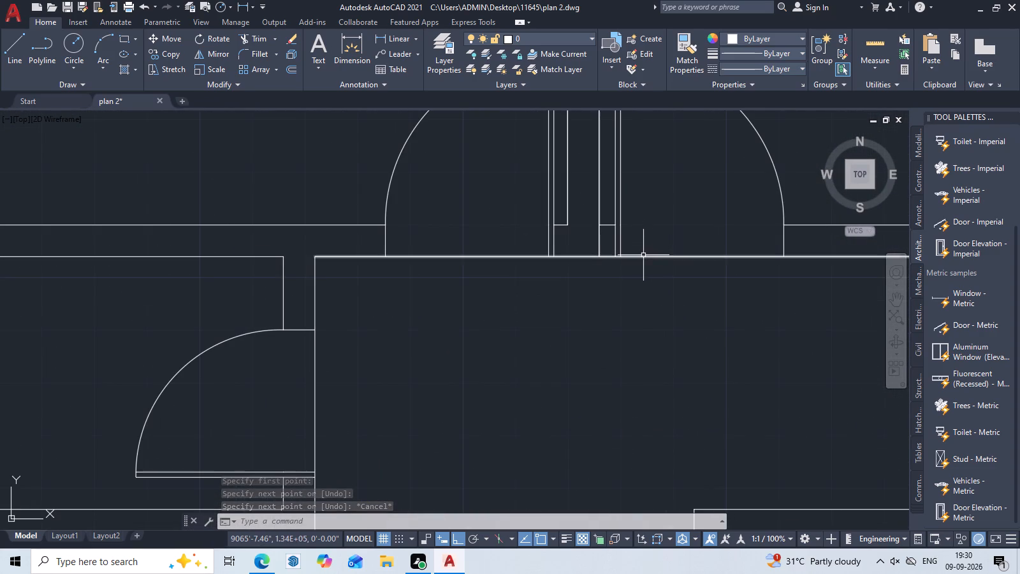
{"action": "scroll", "coordinate": [629, 277], "scroll_direction": "down", "scroll_amount": 3}
{"action": "middle_click_drag", "start_coordinate": [626, 363], "coordinate": [594, 215]}
{"action": "middle_click_drag", "start_coordinate": [540, 377], "coordinate": [540, 261]}
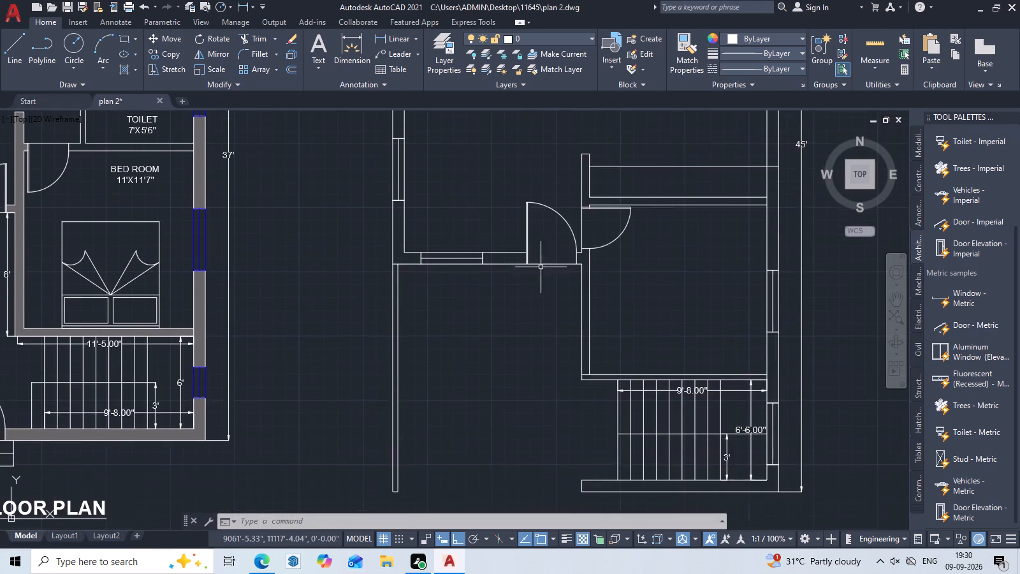
{"action": "middle_click_drag", "start_coordinate": [578, 394], "coordinate": [584, 293]}
{"action": "scroll", "coordinate": [581, 393], "scroll_direction": "up", "scroll_amount": 2}
{"action": "middle_click_drag", "start_coordinate": [581, 393], "coordinate": [606, 385]}
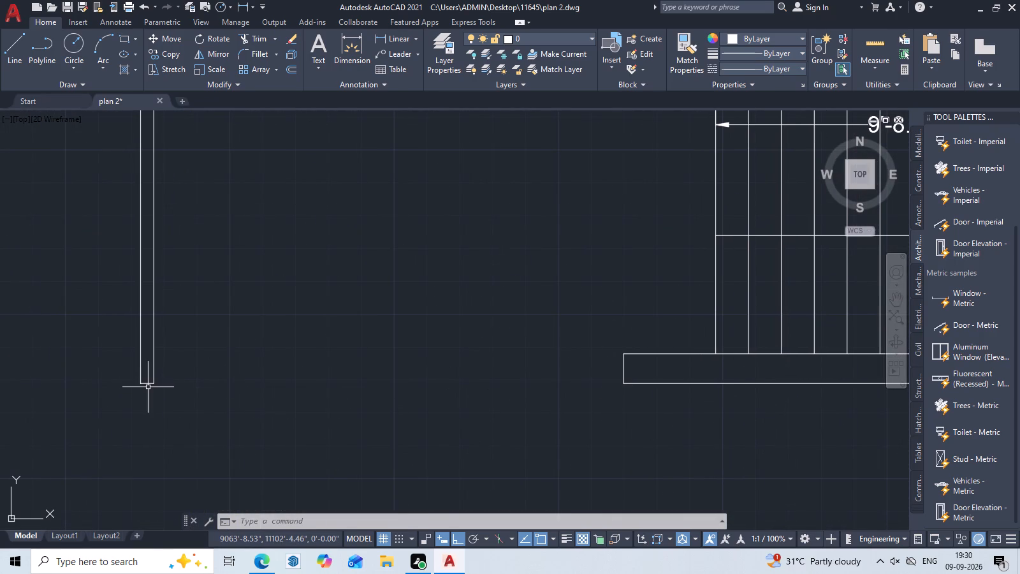
{"action": "scroll", "coordinate": [360, 367], "scroll_direction": "down", "scroll_amount": 2}
{"action": "middle_click_drag", "start_coordinate": [478, 396], "coordinate": [475, 417]}
{"action": "middle_click_drag", "start_coordinate": [613, 267], "coordinate": [613, 276]}
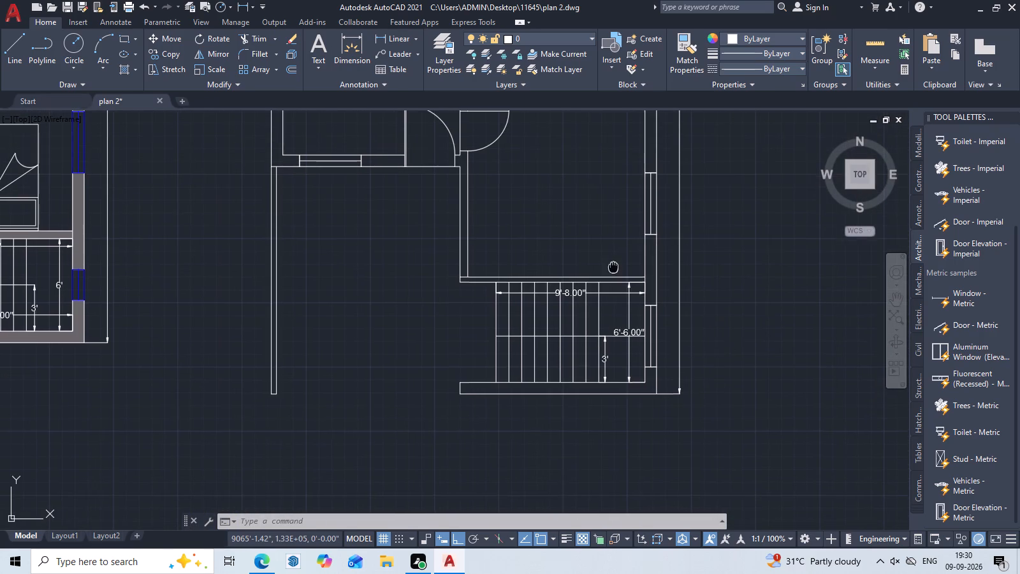
{"action": "middle_click_drag", "start_coordinate": [613, 276], "coordinate": [632, 345]}
{"action": "key", "text": "Escape"}
{"action": "middle_click_drag", "start_coordinate": [467, 367], "coordinate": [594, 395]}
{"action": "scroll", "coordinate": [642, 396], "scroll_direction": "up", "scroll_amount": 2}
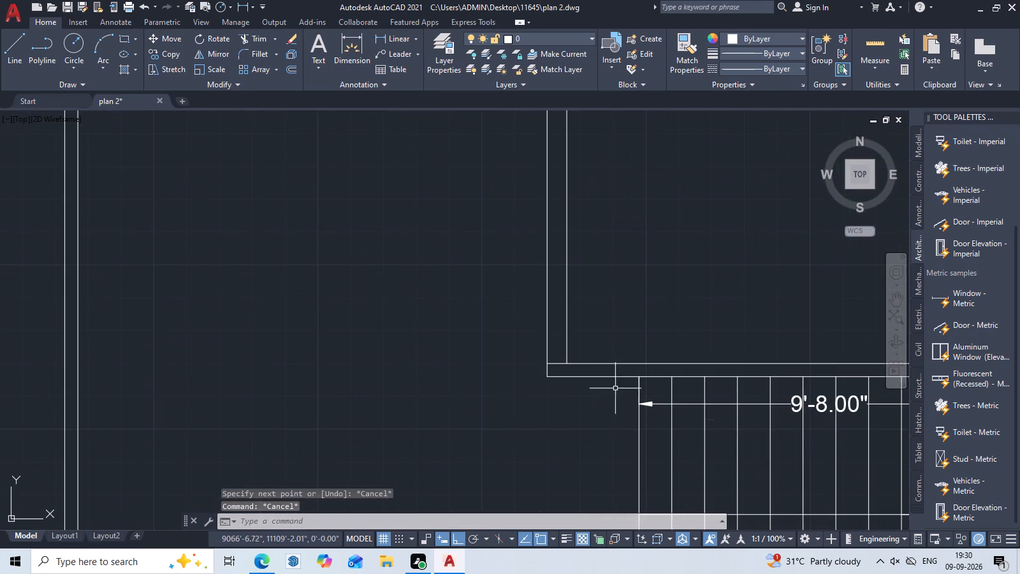
{"action": "scroll", "coordinate": [548, 372], "scroll_direction": "down", "scroll_amount": 3}
{"action": "middle_click_drag", "start_coordinate": [548, 372], "coordinate": [547, 433]}
{"action": "middle_click_drag", "start_coordinate": [492, 250], "coordinate": [501, 356]}
{"action": "scroll", "coordinate": [500, 307], "scroll_direction": "up", "scroll_amount": 2}
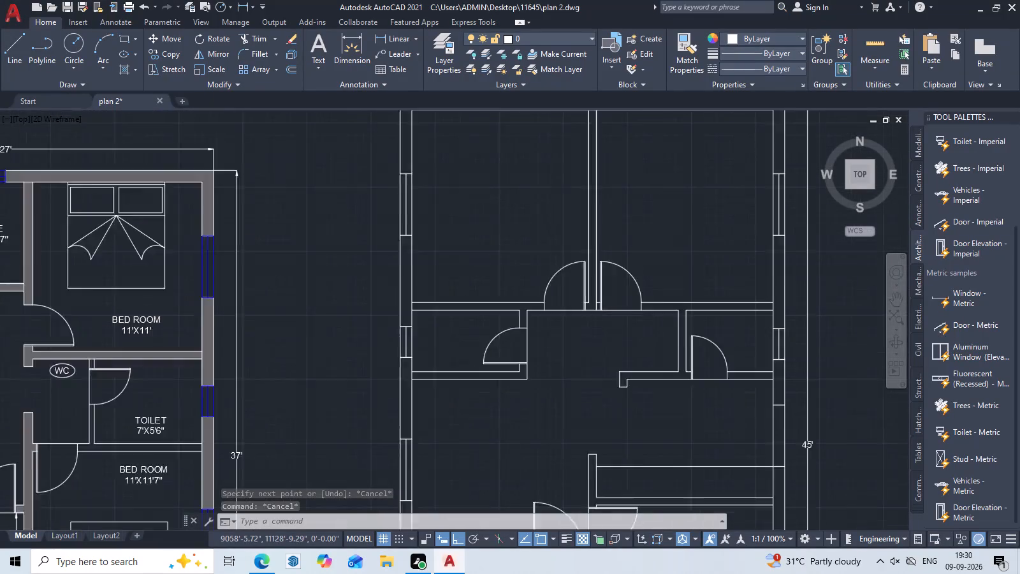
{"action": "scroll", "coordinate": [672, 394], "scroll_direction": "down", "scroll_amount": 2}
{"action": "middle_click_drag", "start_coordinate": [682, 401], "coordinate": [574, 360]}
{"action": "middle_click_drag", "start_coordinate": [651, 434], "coordinate": [609, 290]}
{"action": "middle_click_drag", "start_coordinate": [567, 360], "coordinate": [577, 340]}
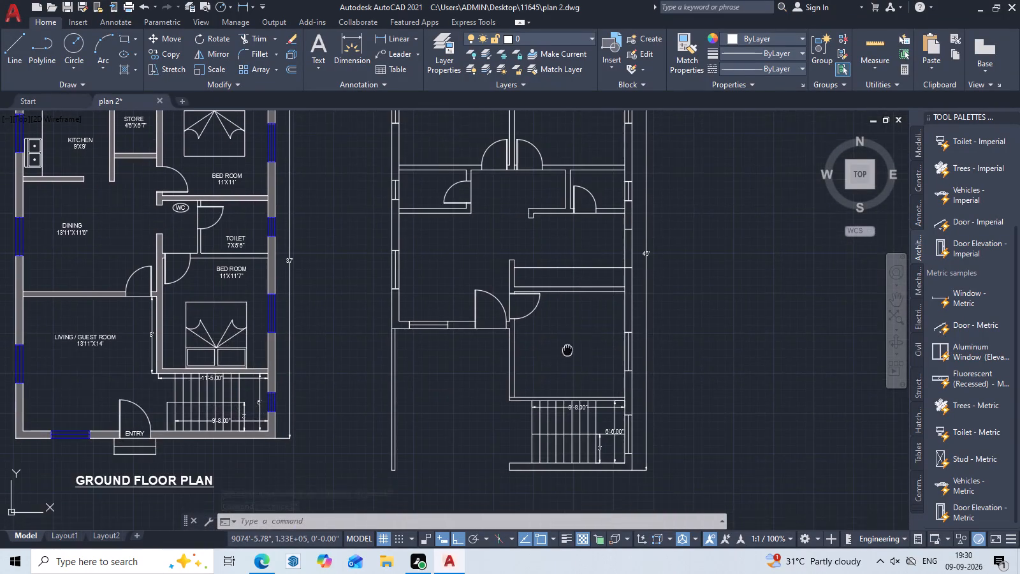
{"action": "middle_click_drag", "start_coordinate": [577, 340], "coordinate": [617, 335]}
{"action": "middle_click_drag", "start_coordinate": [560, 353], "coordinate": [649, 404]}
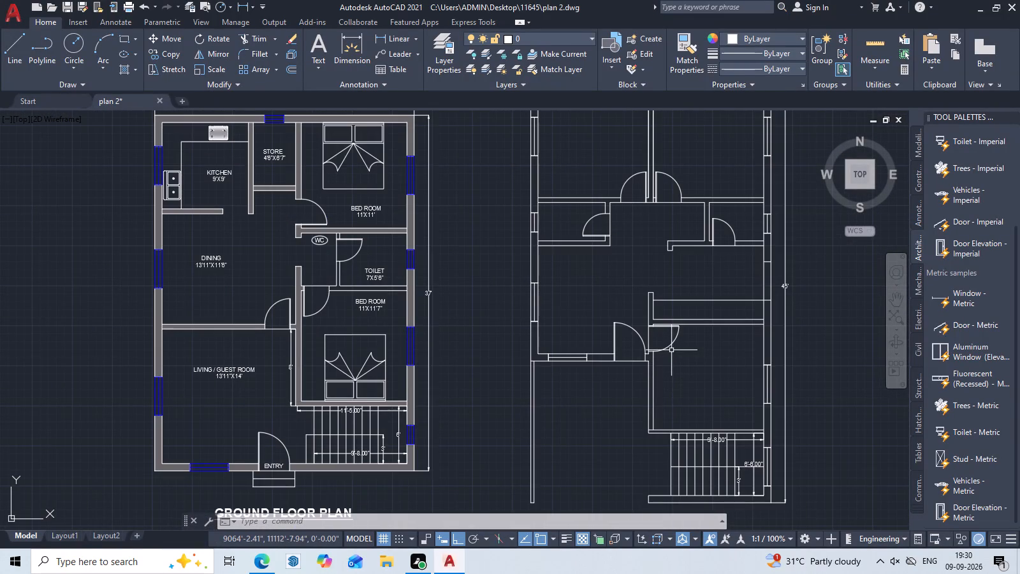
{"action": "middle_click_drag", "start_coordinate": [655, 300], "coordinate": [551, 439]}
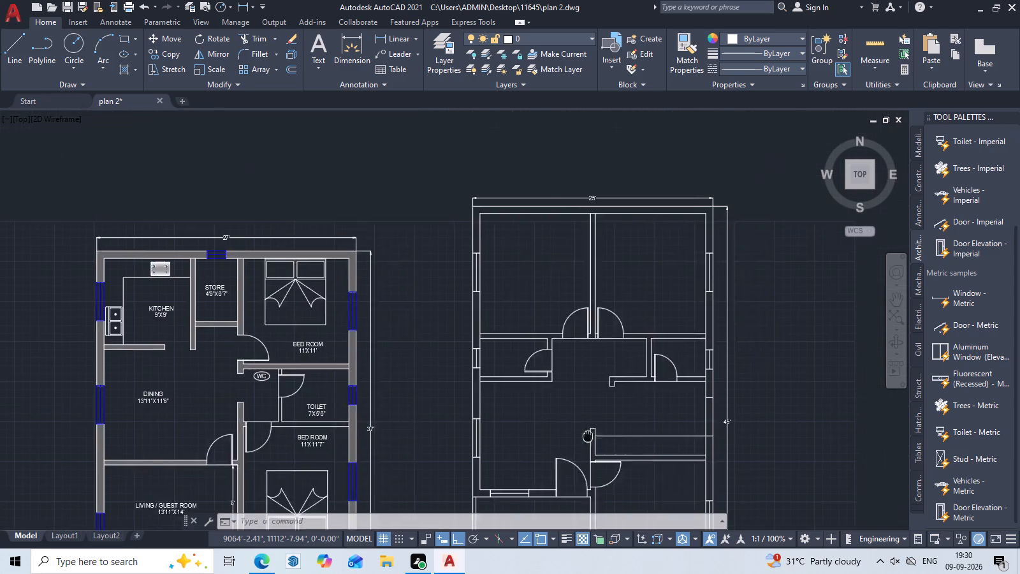
{"action": "middle_click_drag", "start_coordinate": [551, 439], "coordinate": [504, 235]}
Copy the GROUND FLOOR PLAN title with ortho off, placing the copy beneath the second floor plan.
{"action": "middle_click_drag", "start_coordinate": [296, 371], "coordinate": [319, 290]}
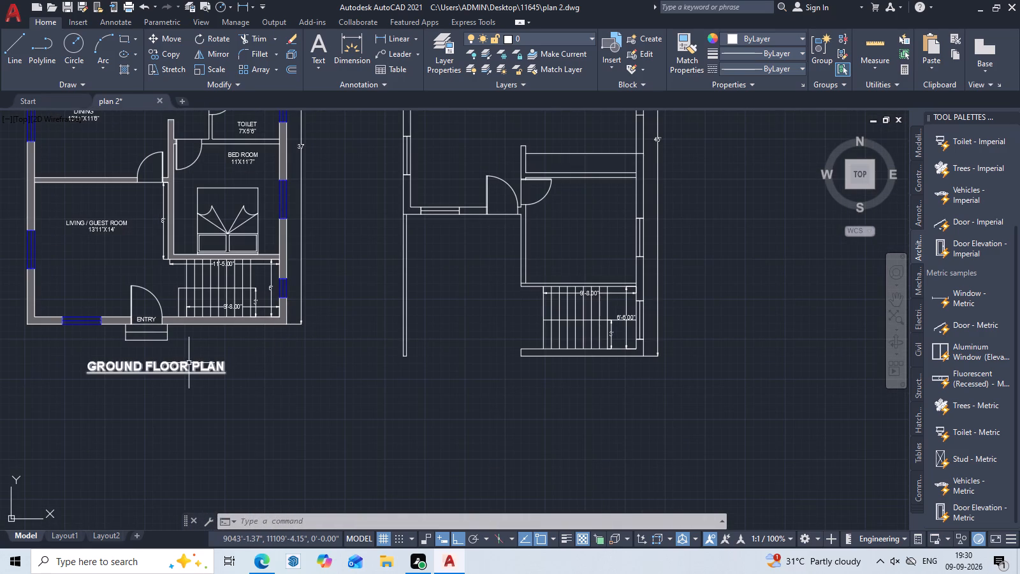
{"action": "left_click", "coordinate": [189, 367]}
{"action": "type", "text": "CO"}
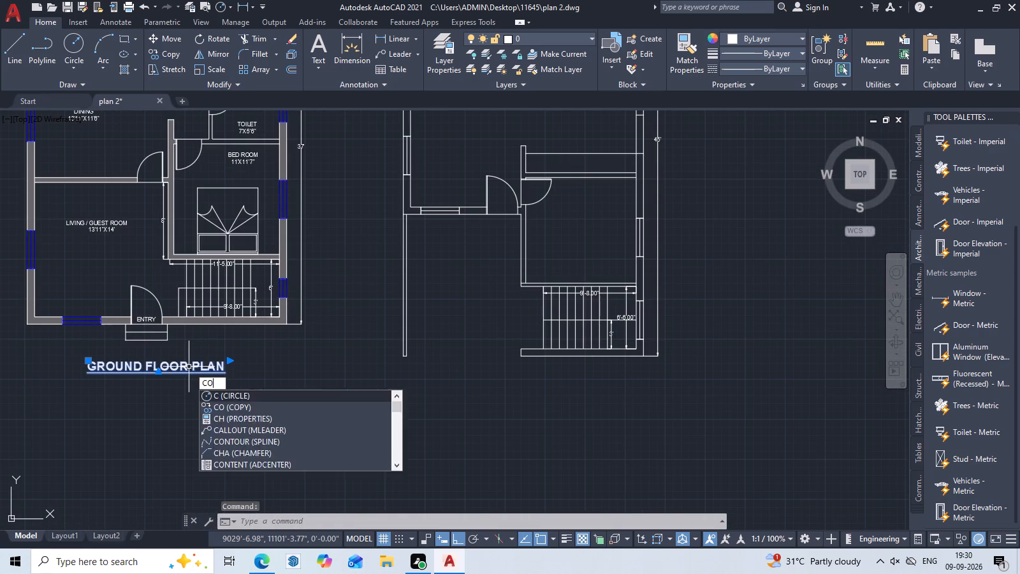
{"action": "key", "text": "space"}
{"action": "double_click", "coordinate": [189, 367]}
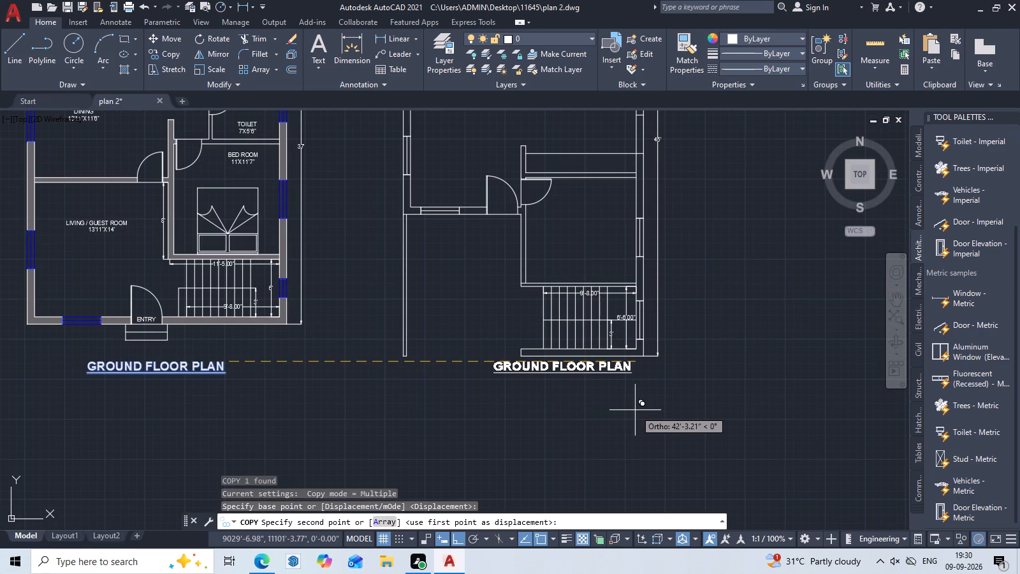
{"action": "key", "text": "F8"}
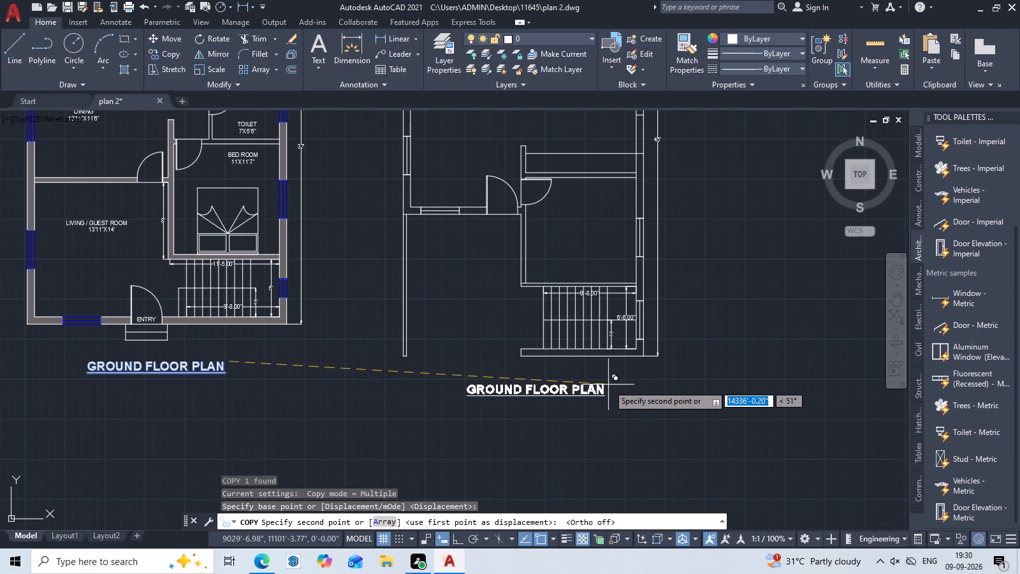
{"action": "left_click", "coordinate": [608, 385]}
{"action": "key", "text": "Escape"}
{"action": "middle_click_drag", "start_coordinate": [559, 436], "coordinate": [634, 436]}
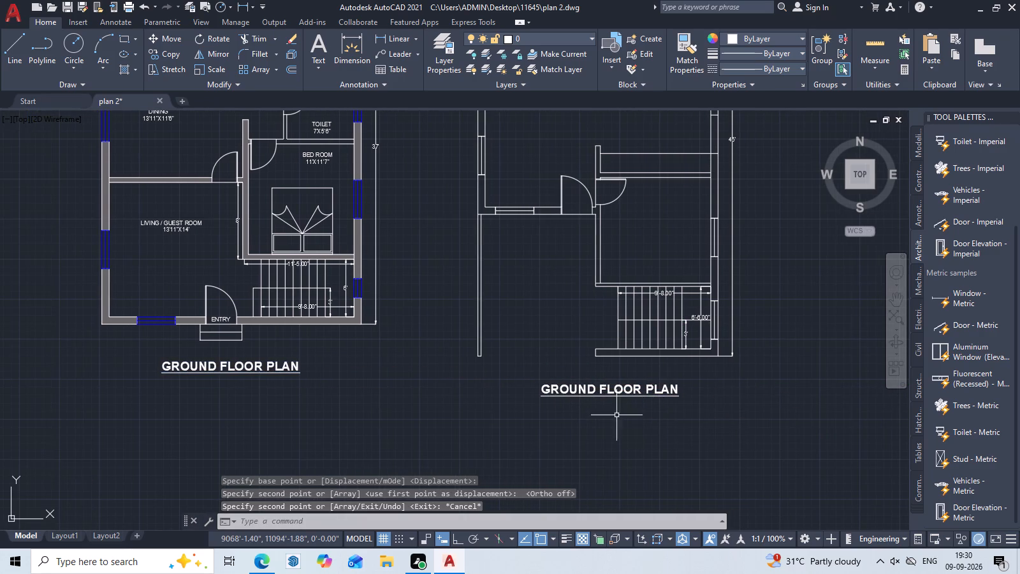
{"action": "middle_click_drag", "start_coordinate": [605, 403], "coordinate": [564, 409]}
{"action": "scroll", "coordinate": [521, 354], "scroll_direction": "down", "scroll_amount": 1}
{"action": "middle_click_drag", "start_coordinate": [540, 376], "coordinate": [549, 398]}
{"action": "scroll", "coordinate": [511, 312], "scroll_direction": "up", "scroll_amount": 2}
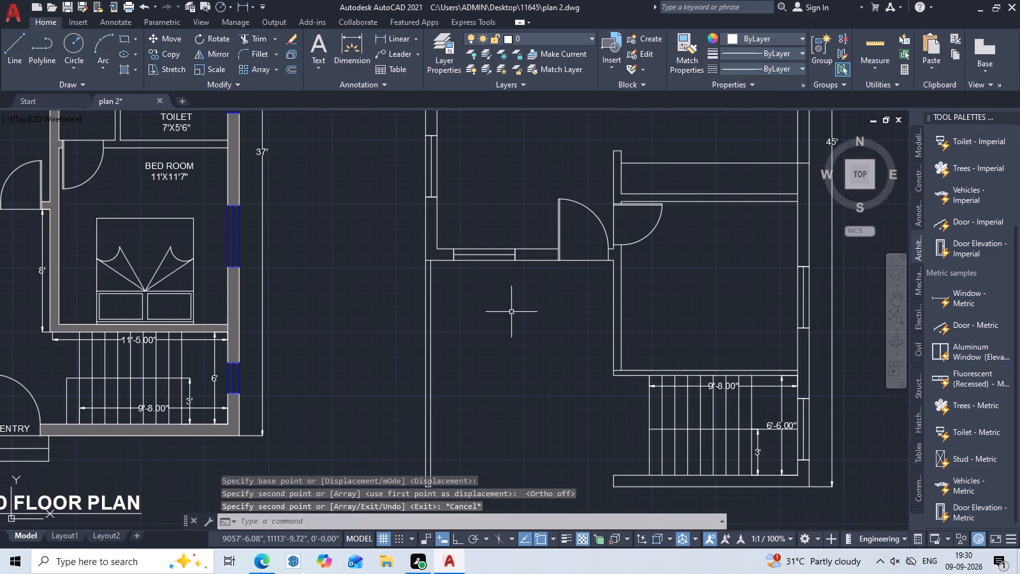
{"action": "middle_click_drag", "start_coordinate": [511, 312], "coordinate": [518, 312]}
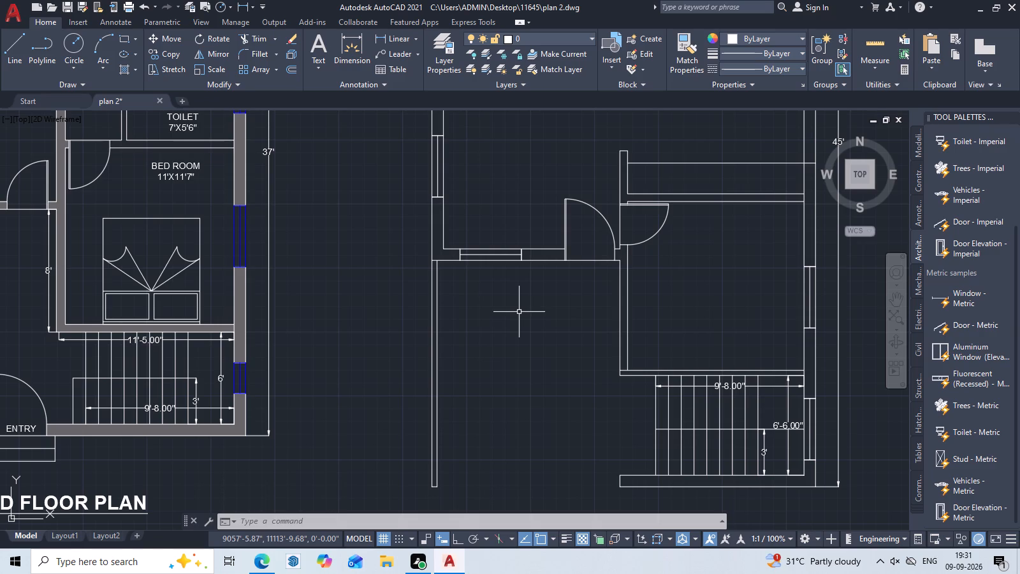
Examine the second floor's rooms, doors, windows and title against the furnished and labelled ground floor plan.
{"action": "scroll", "coordinate": [404, 360], "scroll_direction": "down", "scroll_amount": 4}
{"action": "middle_click_drag", "start_coordinate": [442, 328], "coordinate": [405, 328]}
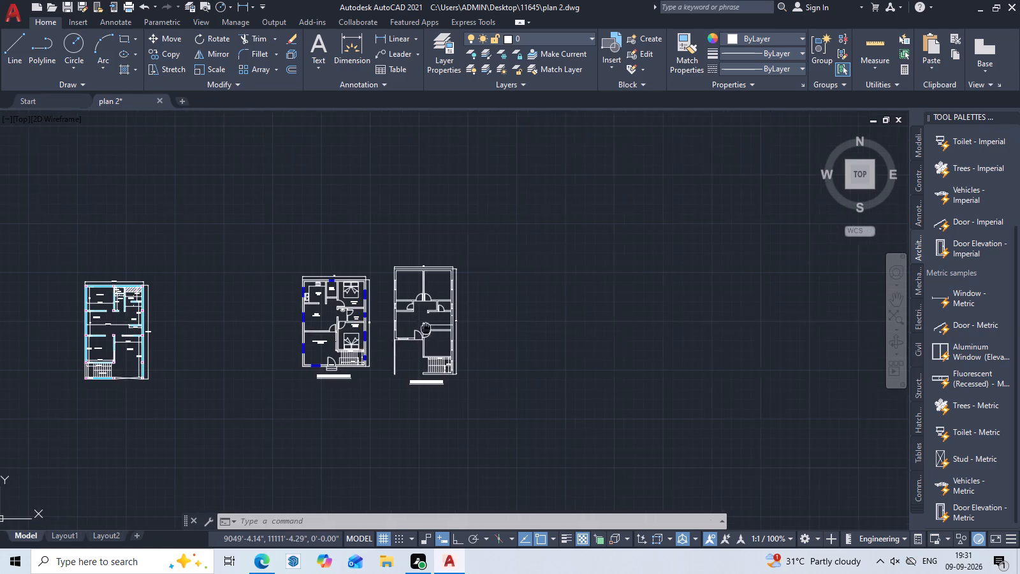
{"action": "middle_click_drag", "start_coordinate": [405, 328], "coordinate": [353, 327]}
{"action": "scroll", "coordinate": [353, 327], "scroll_direction": "up", "scroll_amount": 3}
{"action": "middle_click_drag", "start_coordinate": [367, 327], "coordinate": [665, 316]}
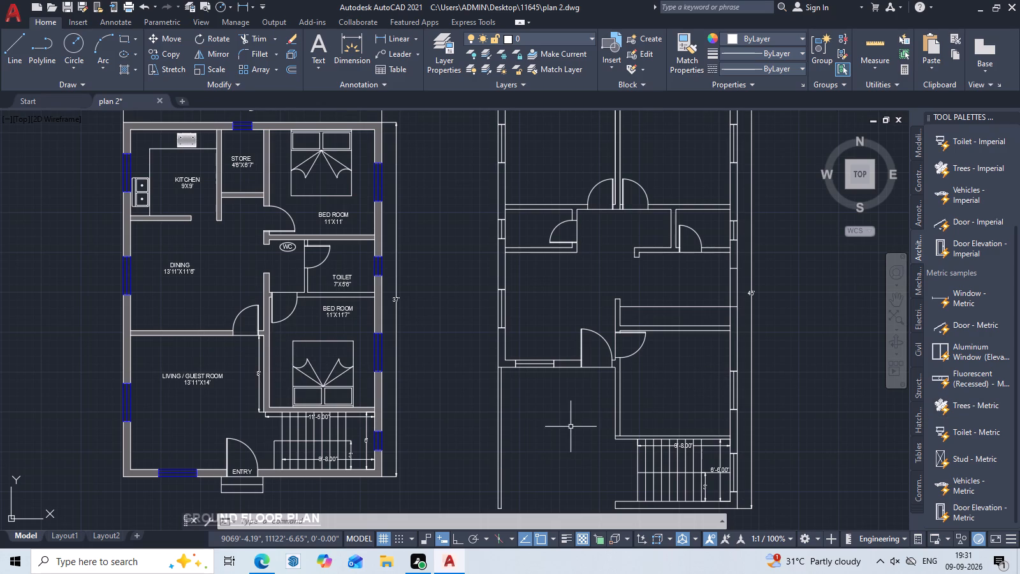
{"action": "scroll", "coordinate": [580, 413], "scroll_direction": "up", "scroll_amount": 4}
{"action": "scroll", "coordinate": [588, 396], "scroll_direction": "down", "scroll_amount": 4}
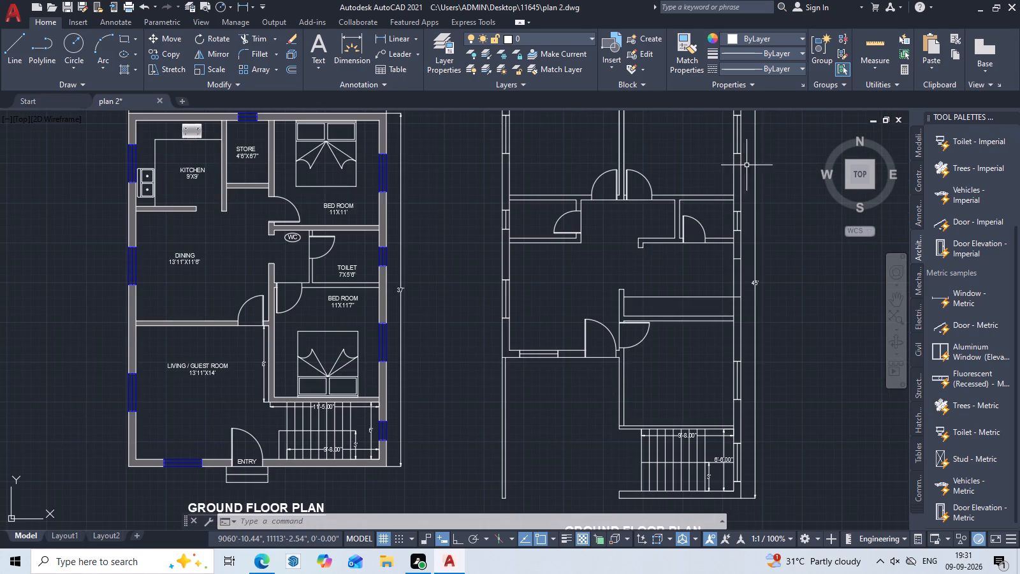
{"action": "scroll", "coordinate": [744, 165], "scroll_direction": "up", "scroll_amount": 3}
{"action": "middle_click", "coordinate": [741, 166]}
{"action": "scroll", "coordinate": [479, 290], "scroll_direction": "down", "scroll_amount": 4}
{"action": "middle_click_drag", "start_coordinate": [367, 309], "coordinate": [784, 305]}
{"action": "scroll", "coordinate": [778, 302], "scroll_direction": "up", "scroll_amount": 4}
{"action": "scroll", "coordinate": [735, 270], "scroll_direction": "down", "scroll_amount": 4}
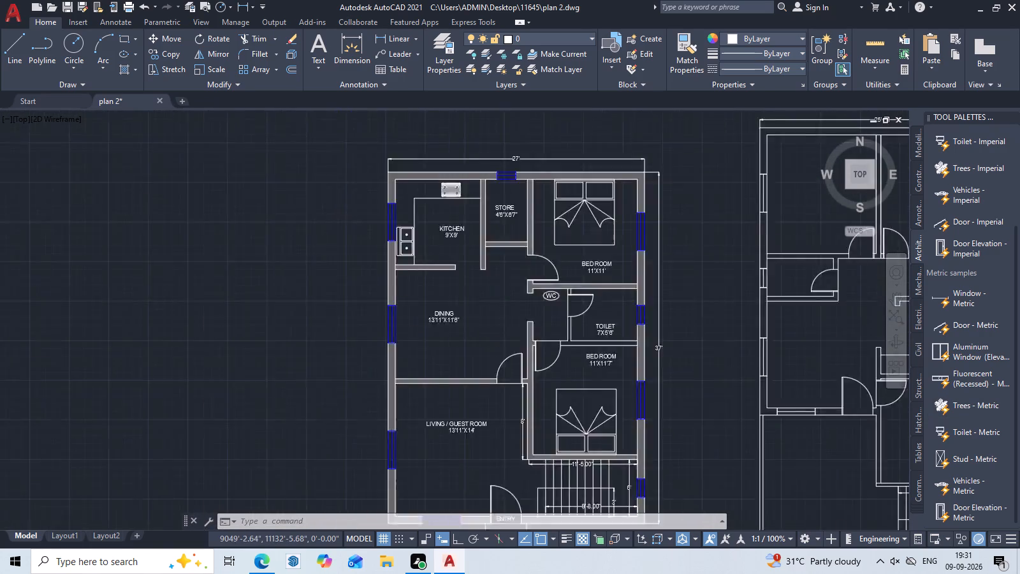
{"action": "middle_click_drag", "start_coordinate": [743, 274], "coordinate": [252, 276]}
{"action": "scroll", "coordinate": [359, 279], "scroll_direction": "up", "scroll_amount": 4}
{"action": "scroll", "coordinate": [368, 272], "scroll_direction": "down", "scroll_amount": 4}
{"action": "middle_click_drag", "start_coordinate": [397, 294], "coordinate": [637, 305]}
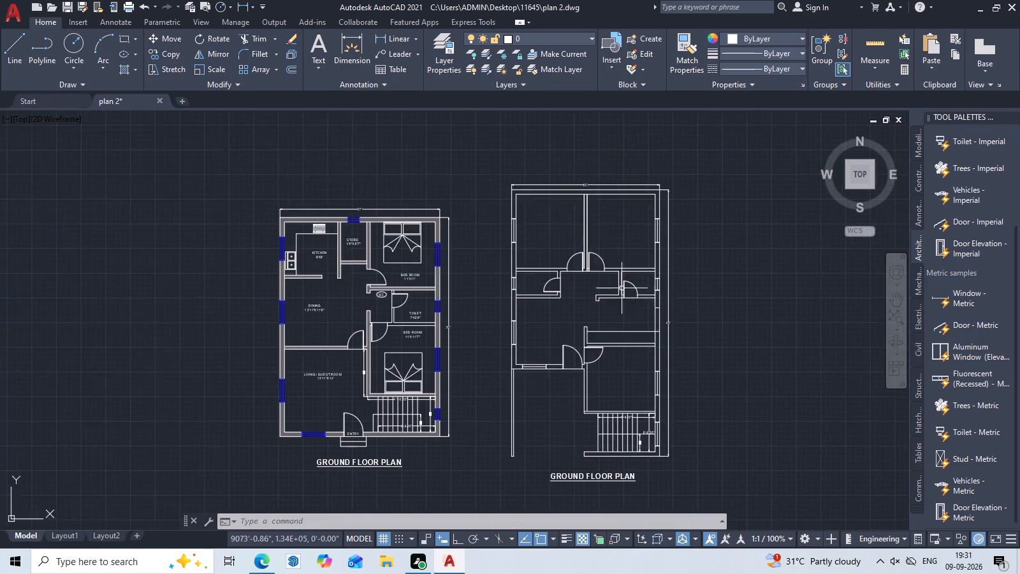
{"action": "scroll", "coordinate": [602, 264], "scroll_direction": "up", "scroll_amount": 4}
{"action": "scroll", "coordinate": [548, 220], "scroll_direction": "down", "scroll_amount": 3}
{"action": "middle_click_drag", "start_coordinate": [593, 258], "coordinate": [680, 355]}
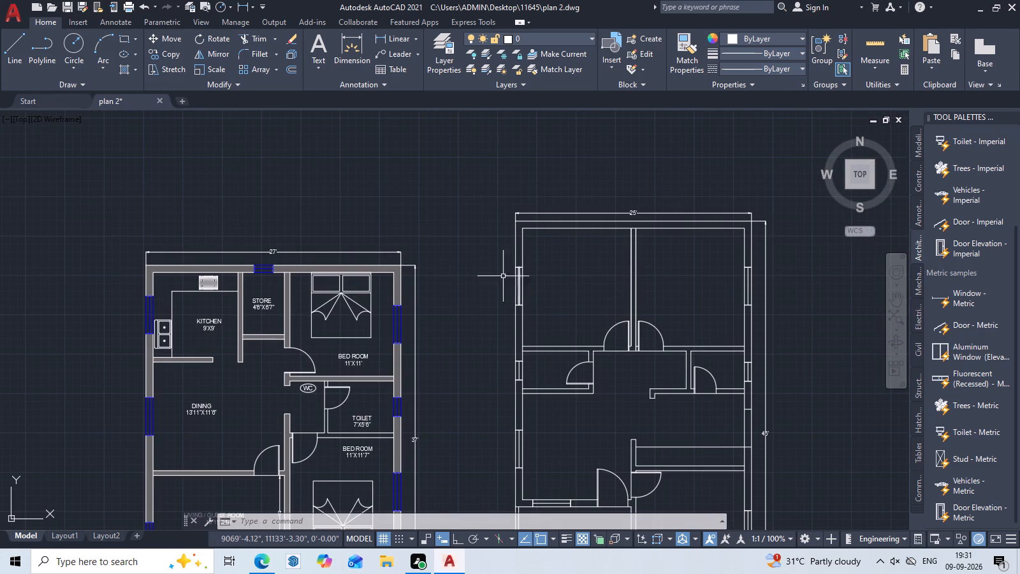
{"action": "key", "text": "Escape"}
{"action": "scroll", "coordinate": [363, 316], "scroll_direction": "down", "scroll_amount": 3}
{"action": "scroll", "coordinate": [351, 327], "scroll_direction": "up", "scroll_amount": 6}
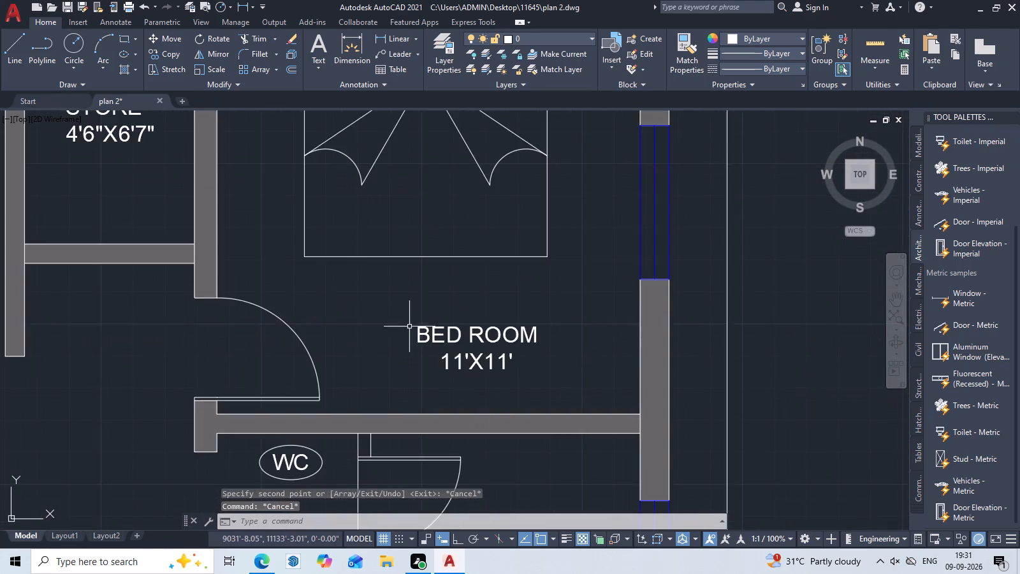
{"action": "scroll", "coordinate": [420, 327], "scroll_direction": "down", "scroll_amount": 3}
{"action": "middle_click_drag", "start_coordinate": [735, 396], "coordinate": [492, 380]}
{"action": "key", "text": "Escape"}
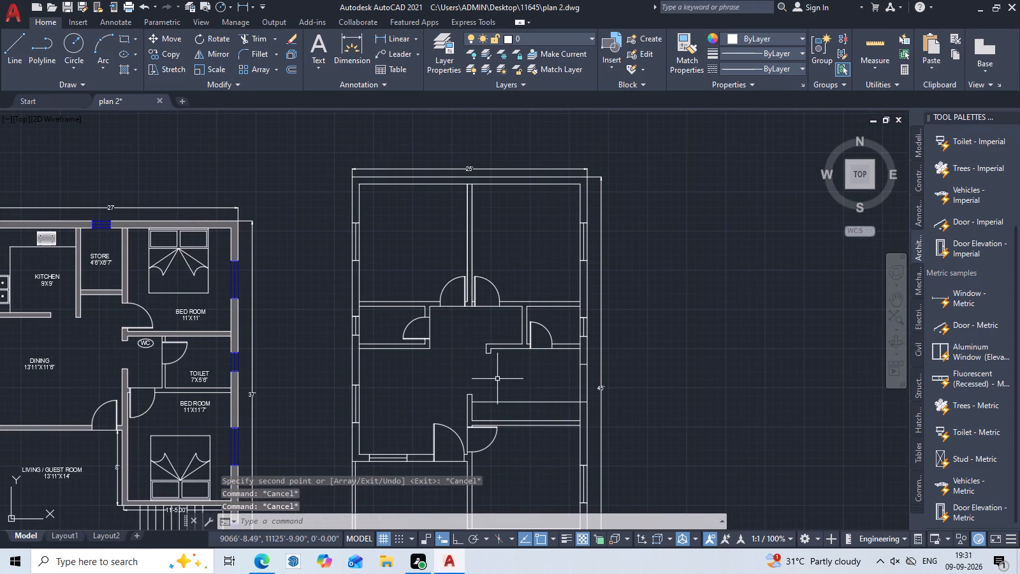
{"action": "middle_click_drag", "start_coordinate": [191, 309], "coordinate": [259, 321]}
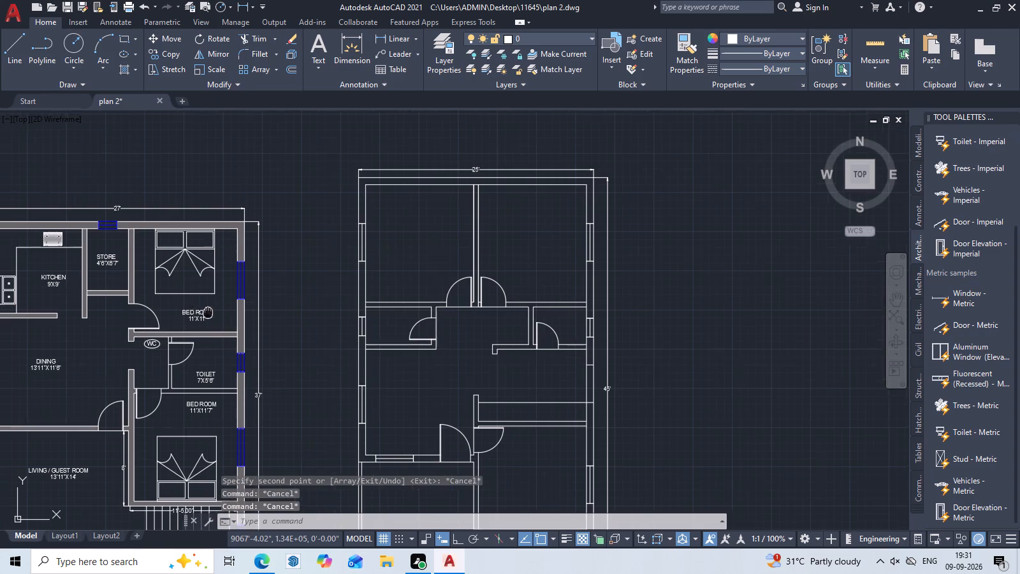
{"action": "middle_click_drag", "start_coordinate": [259, 321], "coordinate": [411, 340]}
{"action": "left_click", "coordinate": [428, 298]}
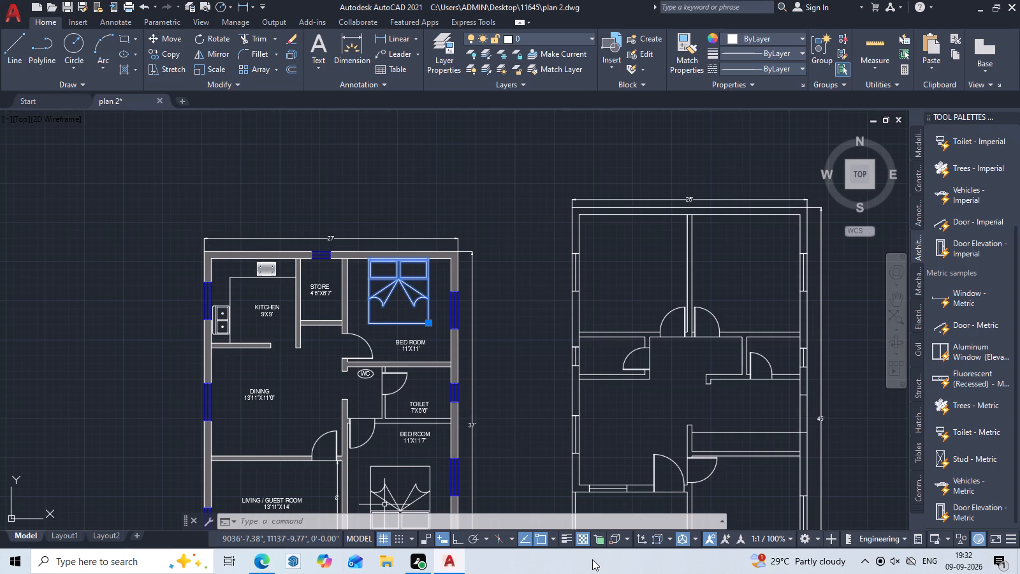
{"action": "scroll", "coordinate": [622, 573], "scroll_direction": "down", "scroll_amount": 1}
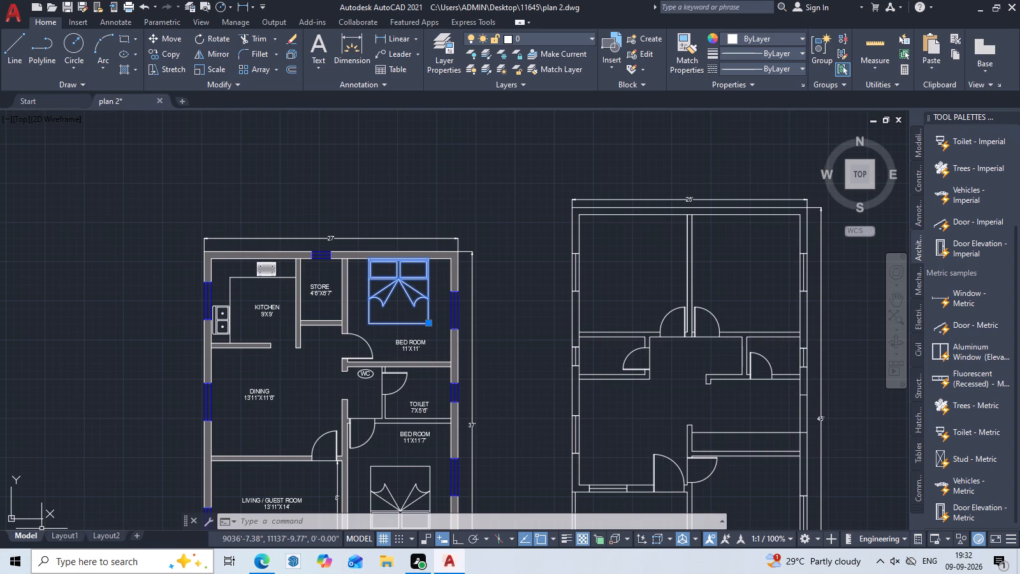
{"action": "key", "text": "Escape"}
Compare the overall layouts of the ground and second floor plans.
{"action": "scroll", "coordinate": [526, 317], "scroll_direction": "down", "scroll_amount": 2}
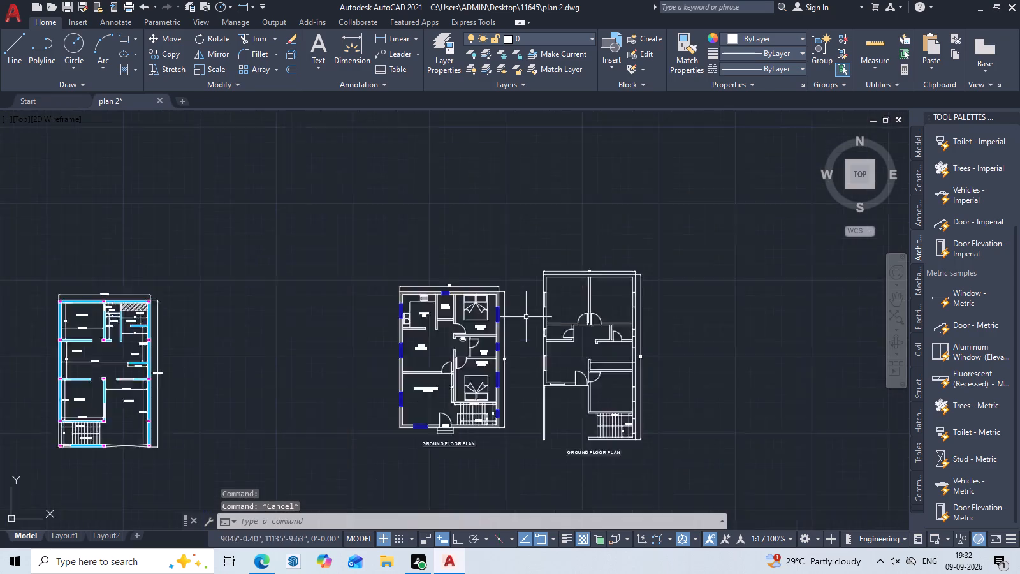
{"action": "scroll", "coordinate": [526, 317], "scroll_direction": "down", "scroll_amount": 1}
{"action": "middle_click_drag", "start_coordinate": [477, 330], "coordinate": [321, 316]}
{"action": "scroll", "coordinate": [428, 328], "scroll_direction": "up", "scroll_amount": 3}
{"action": "middle_click_drag", "start_coordinate": [411, 327], "coordinate": [668, 440]}
{"action": "middle_click_drag", "start_coordinate": [583, 338], "coordinate": [561, 323]}
{"action": "scroll", "coordinate": [583, 338], "scroll_direction": "up", "scroll_amount": 2}
{"action": "scroll", "coordinate": [560, 321], "scroll_direction": "down", "scroll_amount": 3}
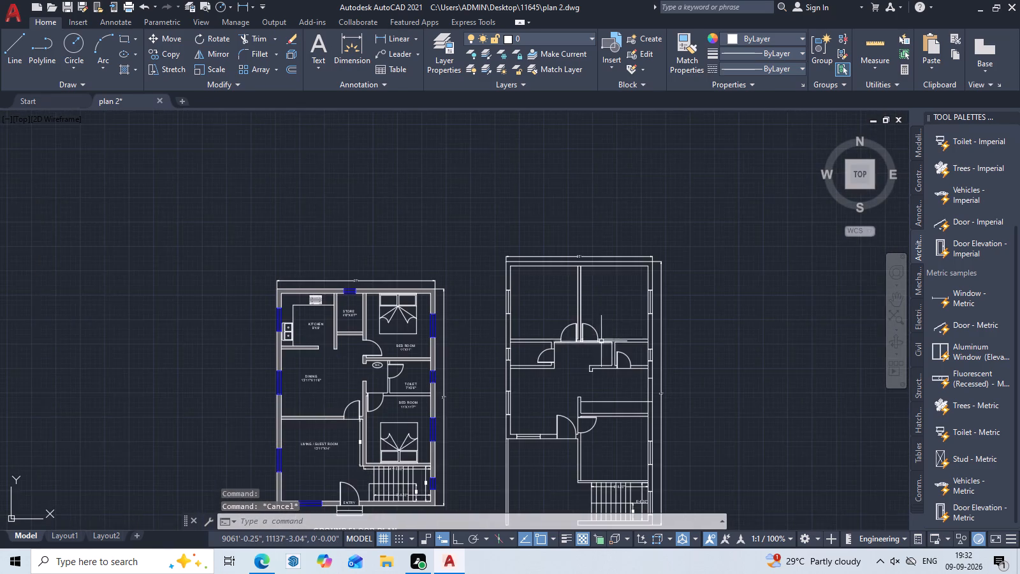
{"action": "middle_click_drag", "start_coordinate": [601, 341], "coordinate": [479, 355]}
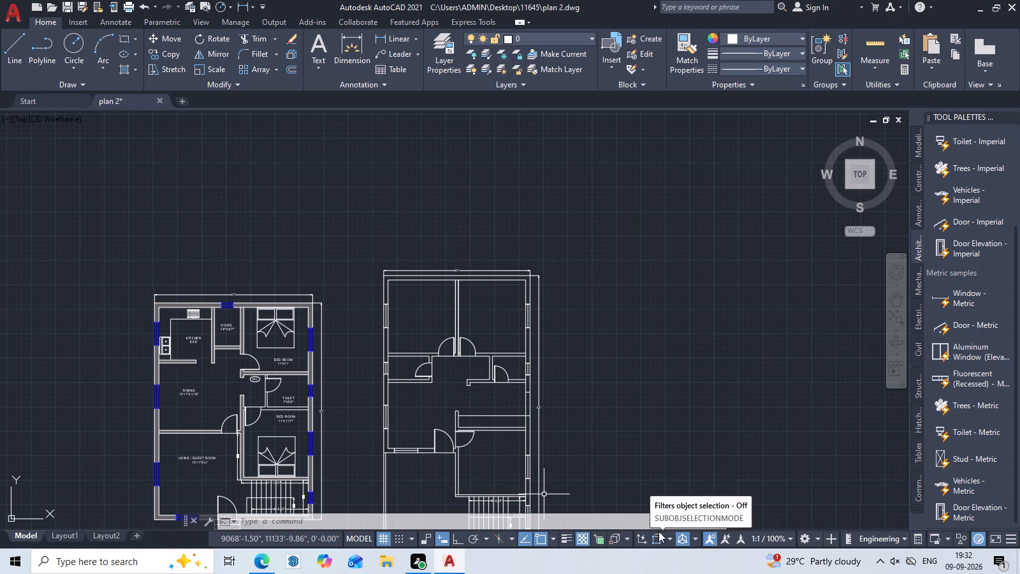
{"action": "key", "text": "Escape"}
{"action": "scroll", "coordinate": [660, 486], "scroll_direction": "down", "scroll_amount": 1}
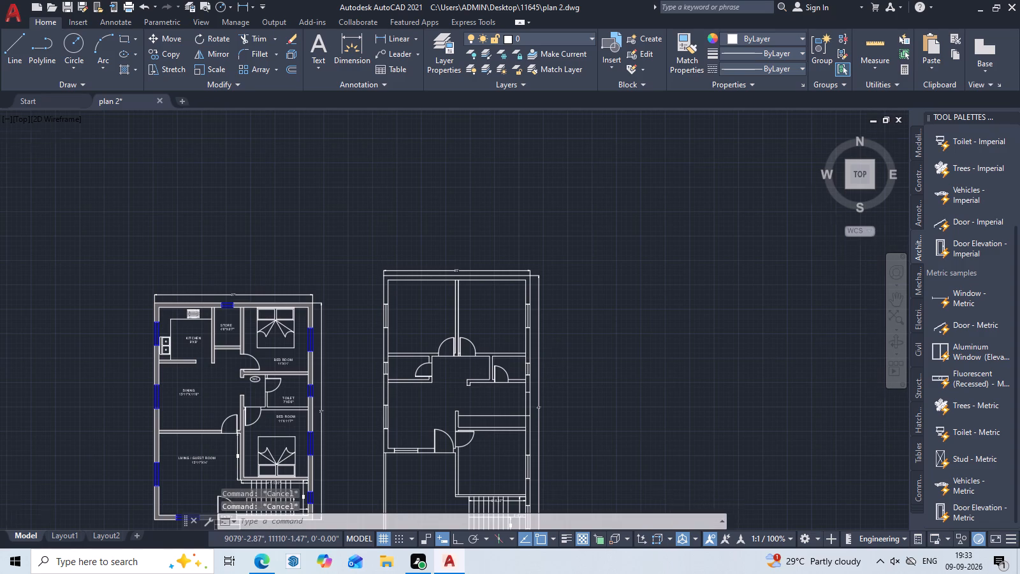
{"action": "scroll", "coordinate": [660, 486], "scroll_direction": "down", "scroll_amount": 1}
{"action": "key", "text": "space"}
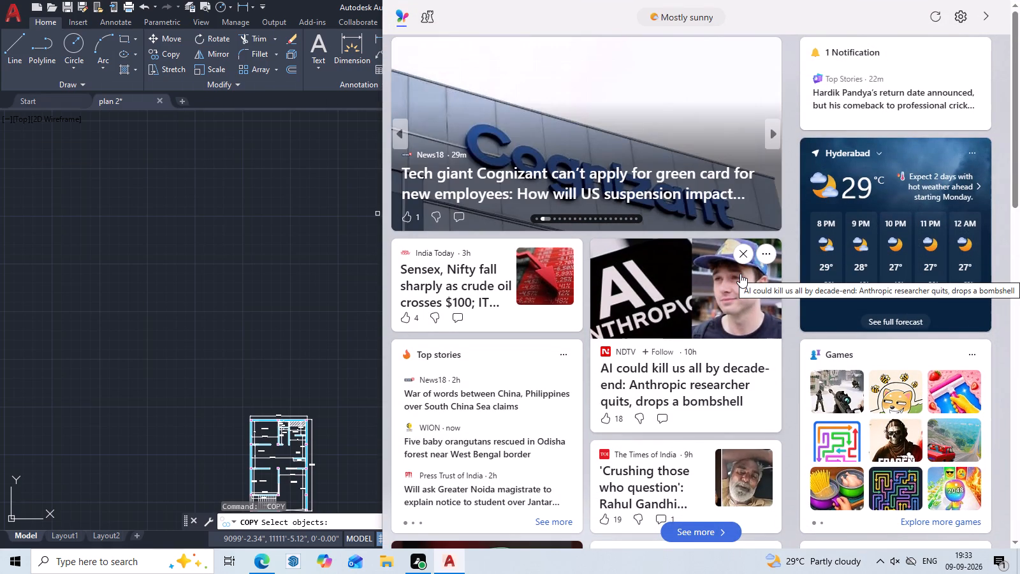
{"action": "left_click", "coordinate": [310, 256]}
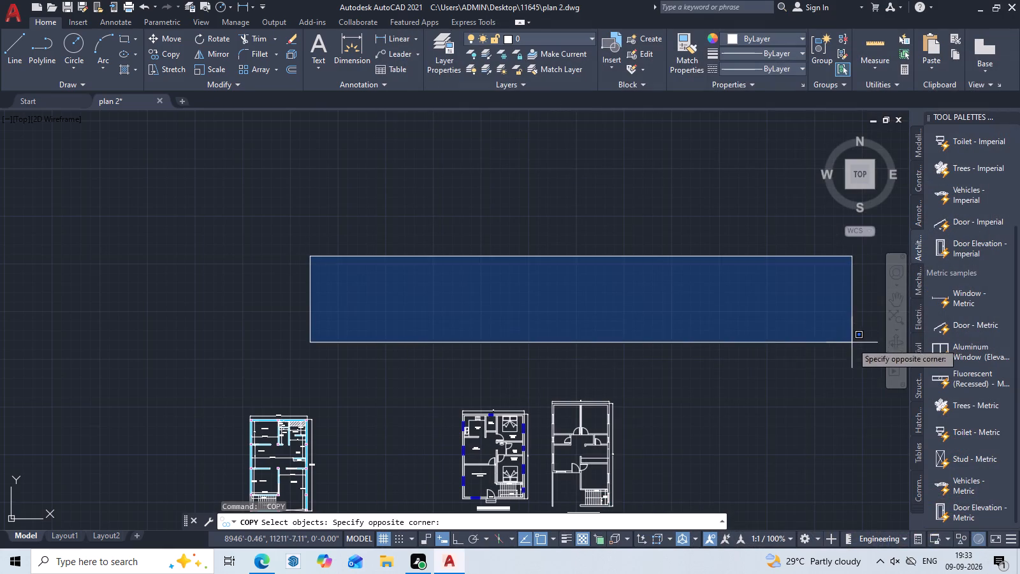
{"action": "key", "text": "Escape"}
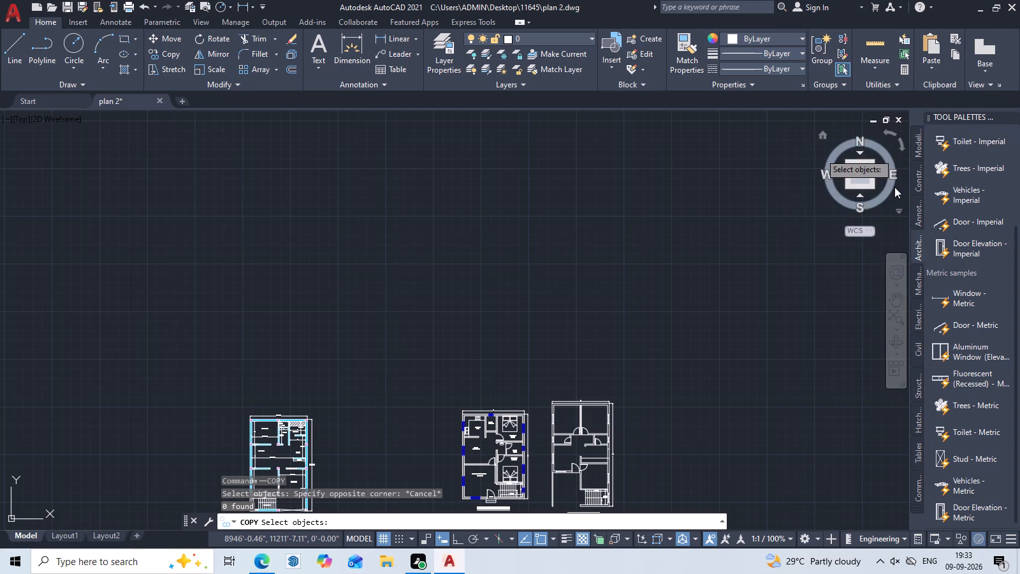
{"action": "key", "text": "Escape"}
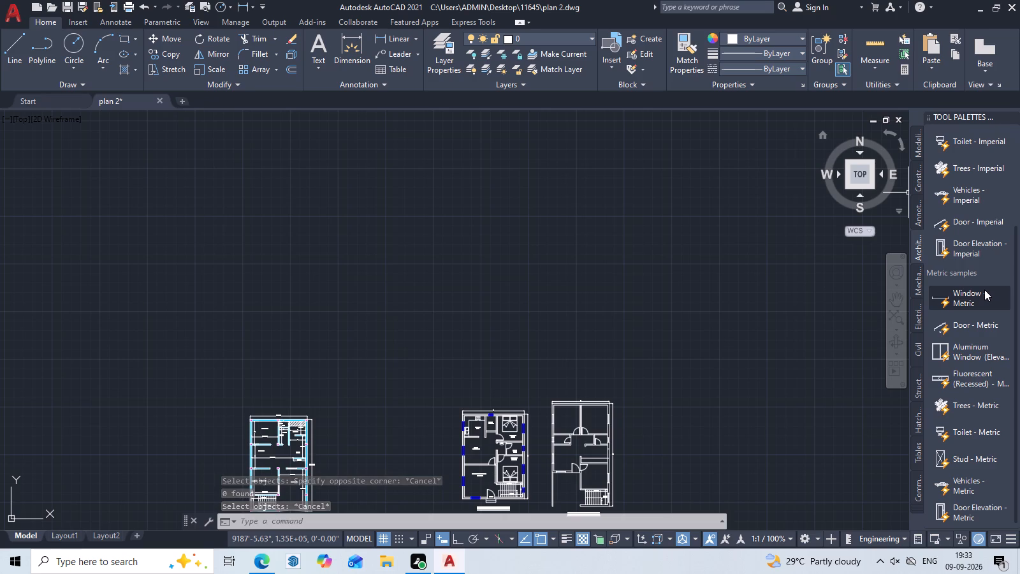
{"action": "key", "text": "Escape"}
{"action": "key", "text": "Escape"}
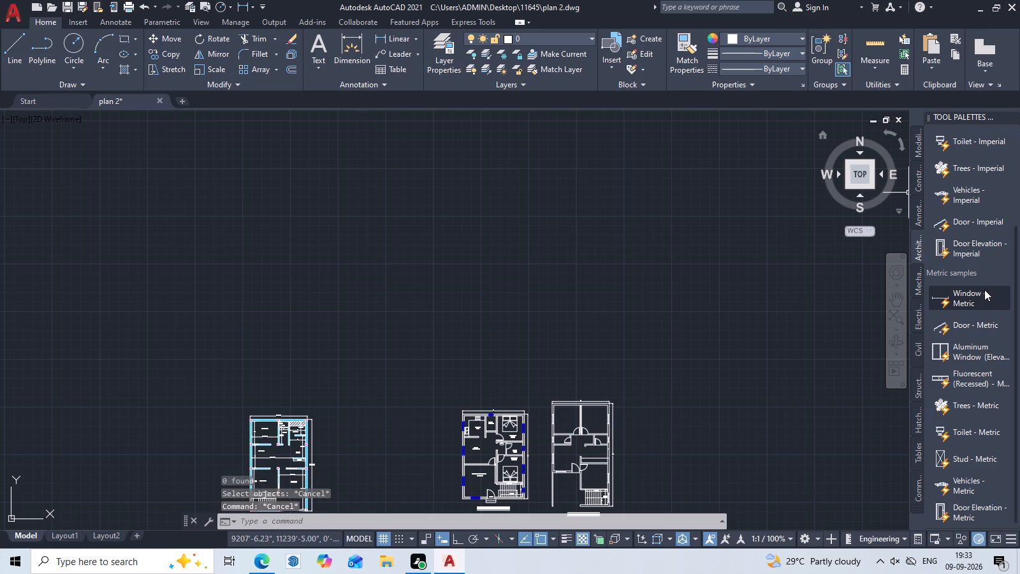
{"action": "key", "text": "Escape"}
Examine the second floor's inner rooms, doors and stair area beside the ground floor bedroom and toilet.
{"action": "scroll", "coordinate": [569, 430], "scroll_direction": "up", "scroll_amount": 1}
{"action": "middle_click_drag", "start_coordinate": [590, 444], "coordinate": [521, 278]}
{"action": "scroll", "coordinate": [518, 286], "scroll_direction": "up", "scroll_amount": 3}
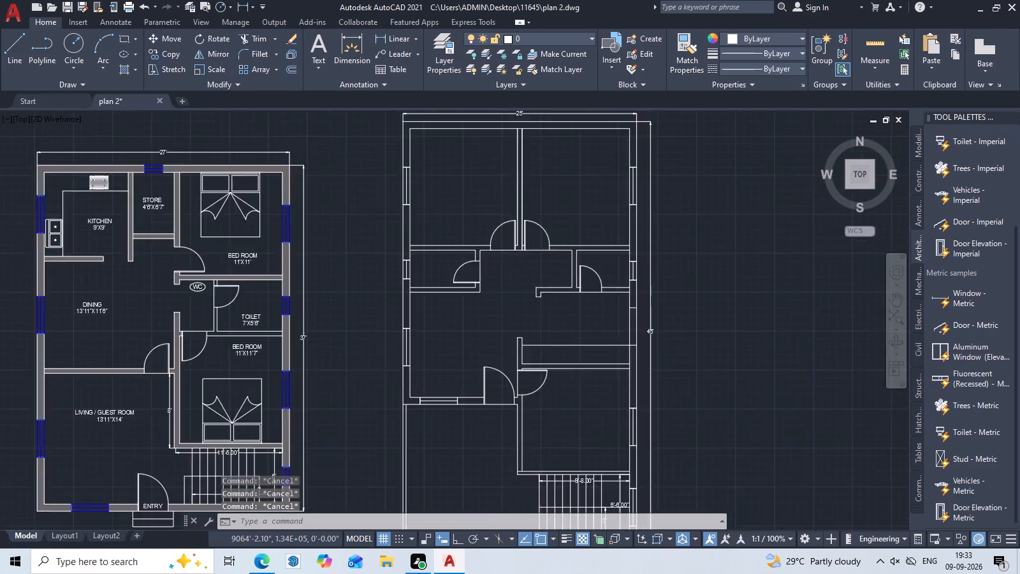
{"action": "middle_click_drag", "start_coordinate": [555, 330], "coordinate": [592, 300]}
{"action": "scroll", "coordinate": [569, 328], "scroll_direction": "down", "scroll_amount": 2}
{"action": "middle_click_drag", "start_coordinate": [589, 374], "coordinate": [592, 337]}
{"action": "scroll", "coordinate": [576, 334], "scroll_direction": "up", "scroll_amount": 2}
{"action": "middle_click_drag", "start_coordinate": [623, 375], "coordinate": [669, 371]}
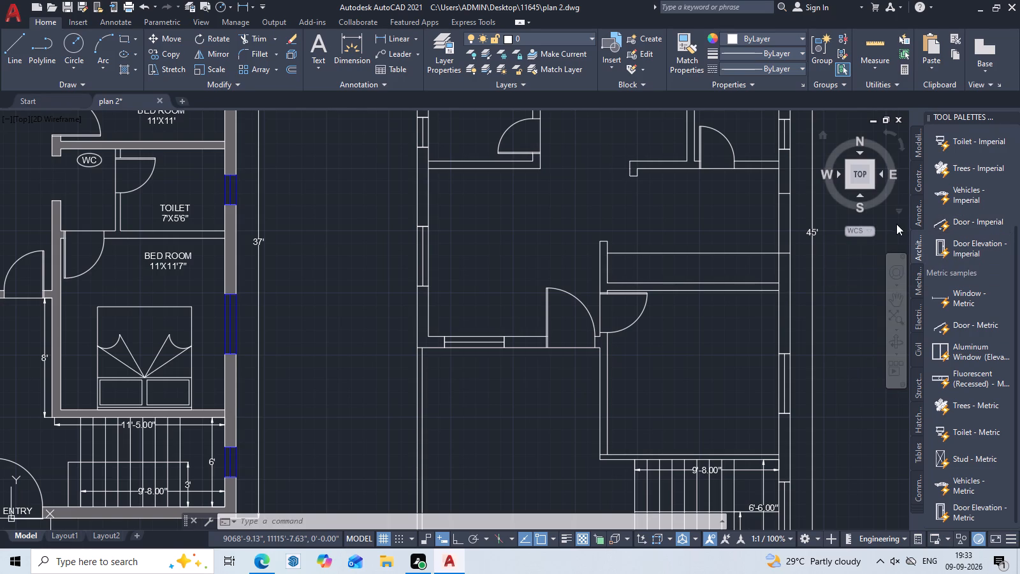
{"action": "key", "text": "Escape"}
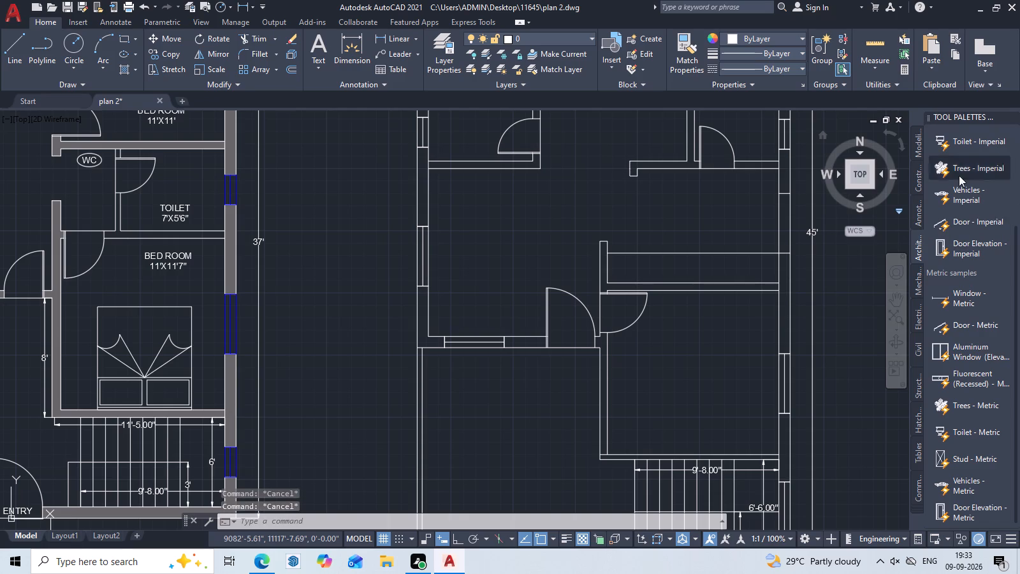
Start the Insert command and look through the recent, library and current-drawing blocks.
{"action": "type", "text": "I"}
{"action": "key", "text": "space"}
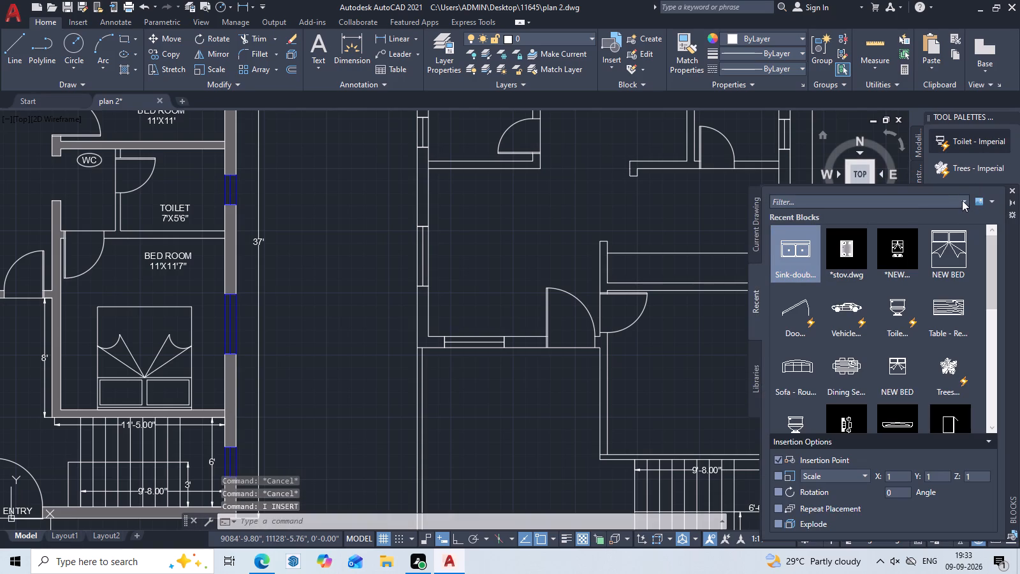
{"action": "left_click", "coordinate": [962, 200]}
{"action": "left_click", "coordinate": [815, 267]}
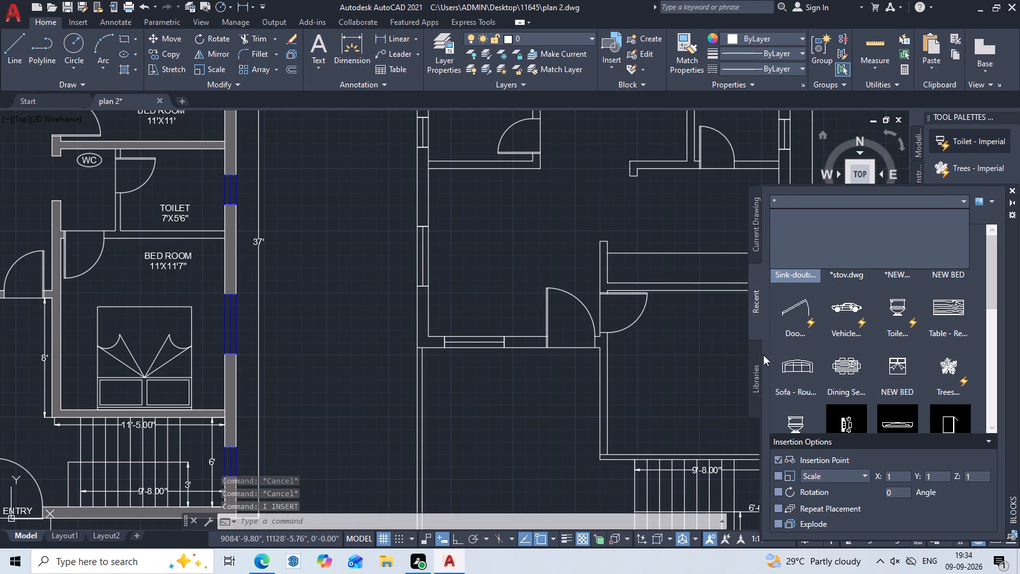
{"action": "left_click", "coordinate": [760, 382]}
{"action": "double_click", "coordinate": [752, 386]}
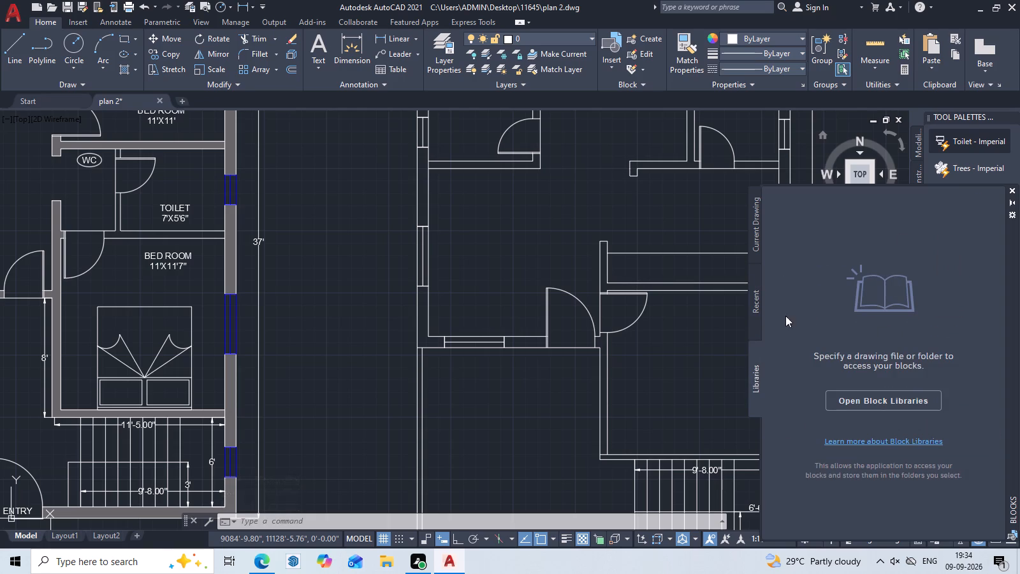
{"action": "double_click", "coordinate": [759, 300]}
{"action": "left_click", "coordinate": [752, 245]}
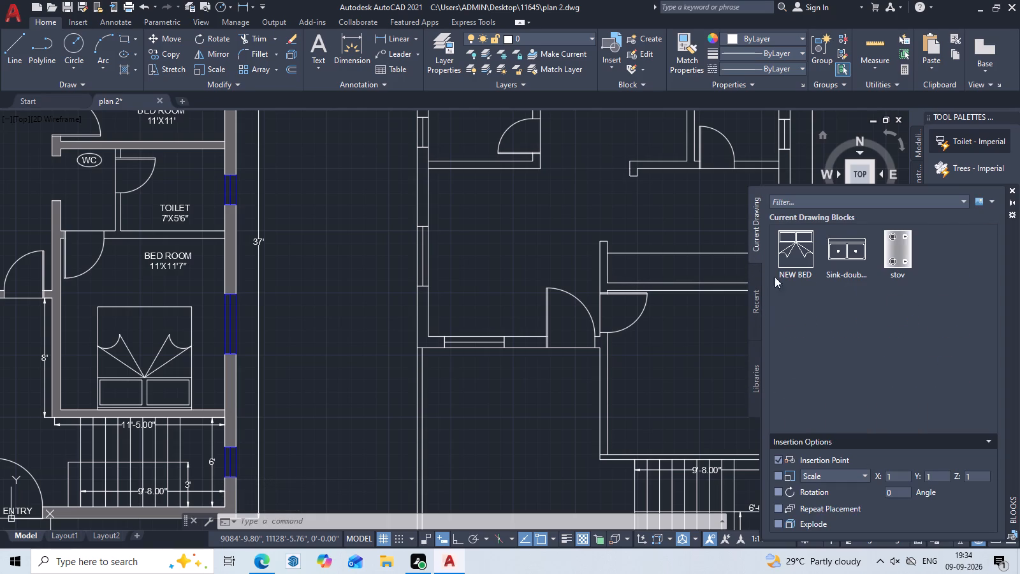
{"action": "left_click", "coordinate": [964, 201]}
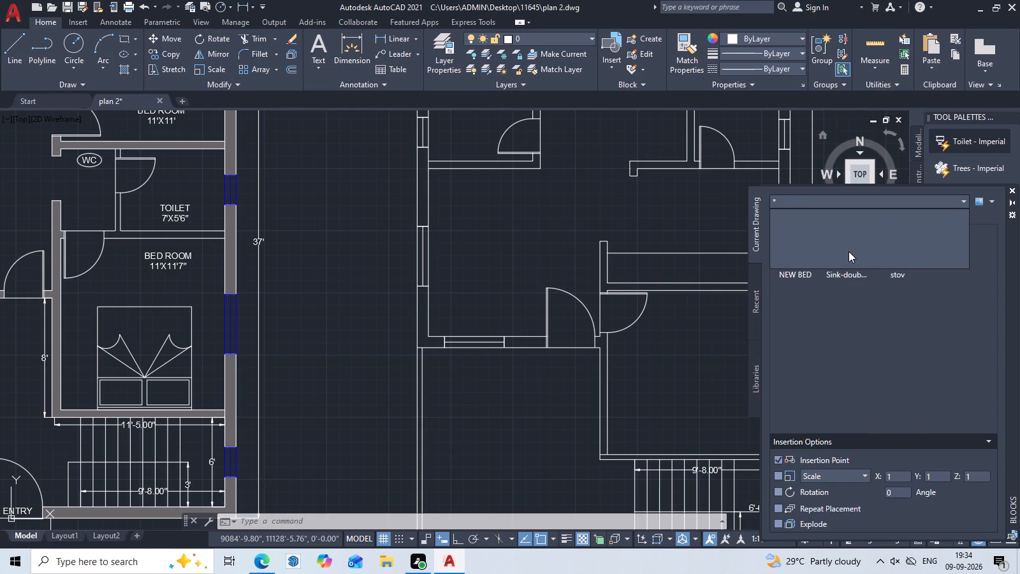
{"action": "left_click", "coordinate": [755, 307]}
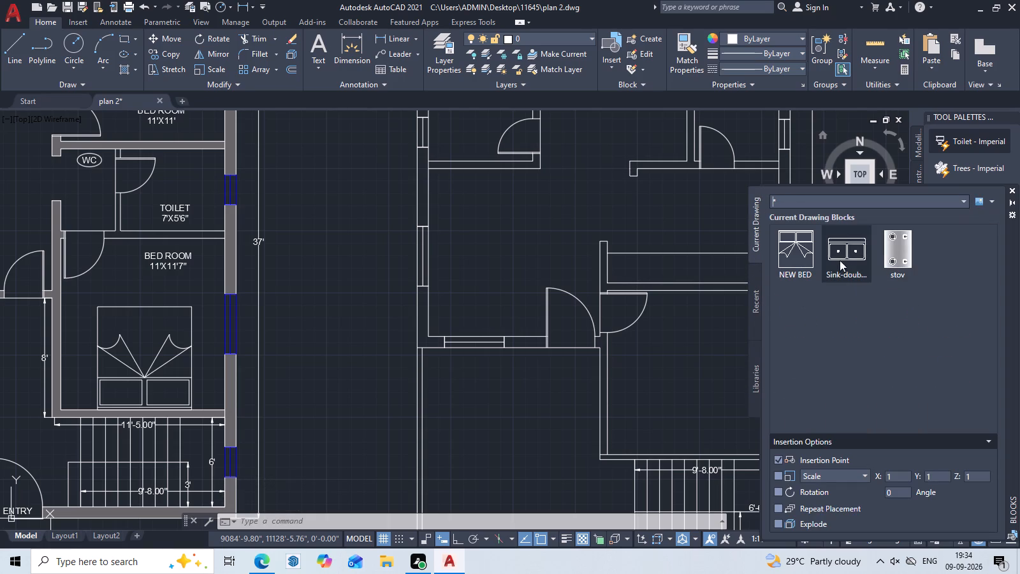
{"action": "left_click", "coordinate": [755, 313]}
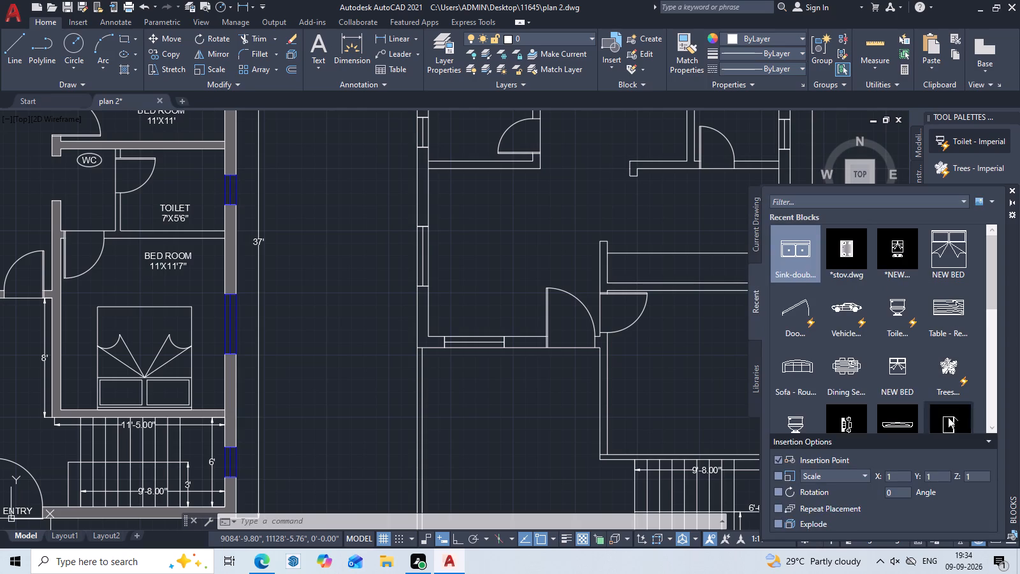
Look through the recent blocks in details view and in list view for usable furniture.
{"action": "left_click", "coordinate": [986, 443]}
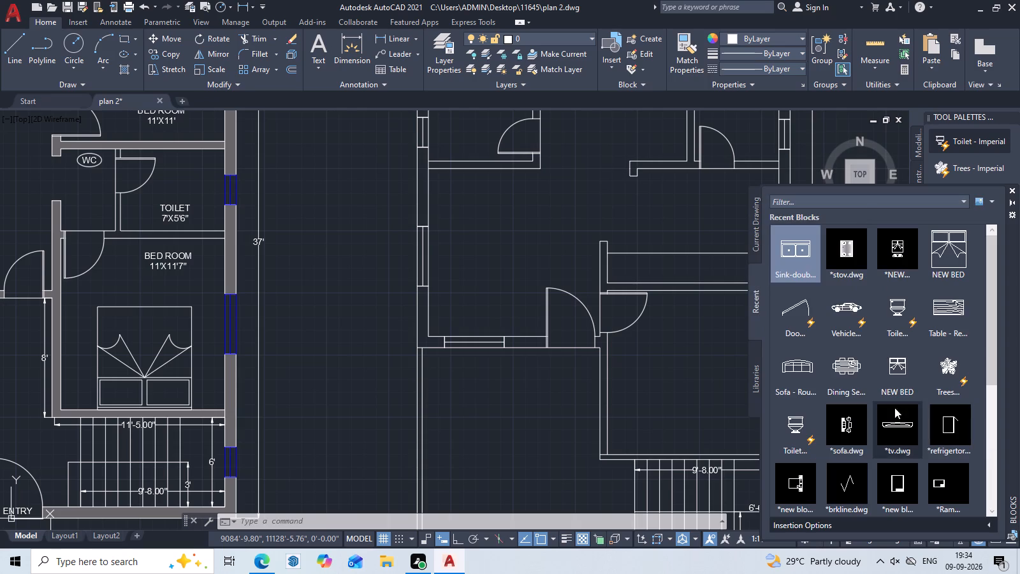
{"action": "left_click", "coordinate": [959, 197]}
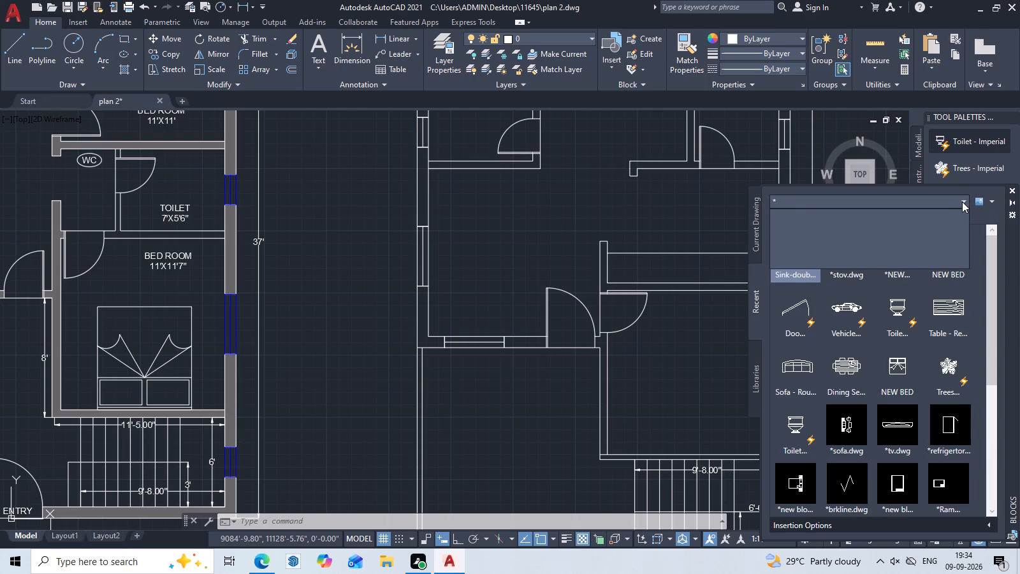
{"action": "left_click", "coordinate": [991, 199]}
{"action": "left_click", "coordinate": [991, 199]}
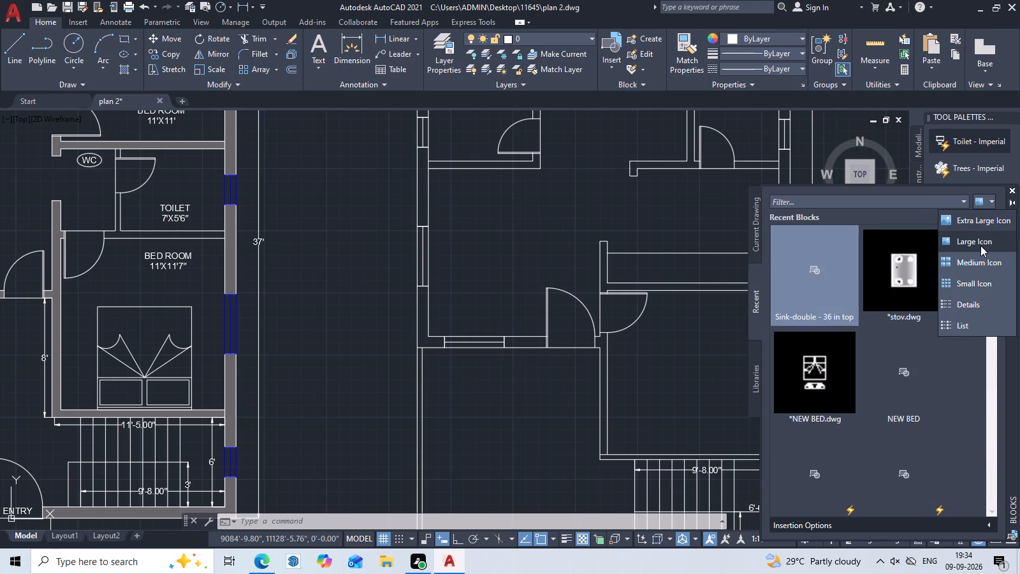
{"action": "left_click", "coordinate": [976, 309]}
{"action": "scroll", "coordinate": [836, 291], "scroll_direction": "down", "scroll_amount": 4}
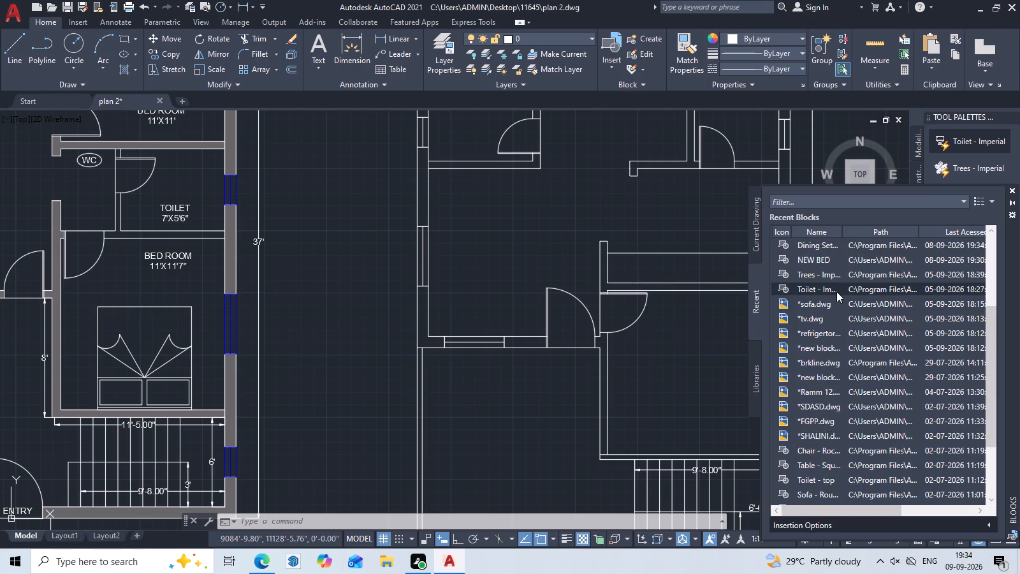
{"action": "scroll", "coordinate": [836, 291], "scroll_direction": "down", "scroll_amount": 11}
{"action": "scroll", "coordinate": [830, 485], "scroll_direction": "up", "scroll_amount": 3}
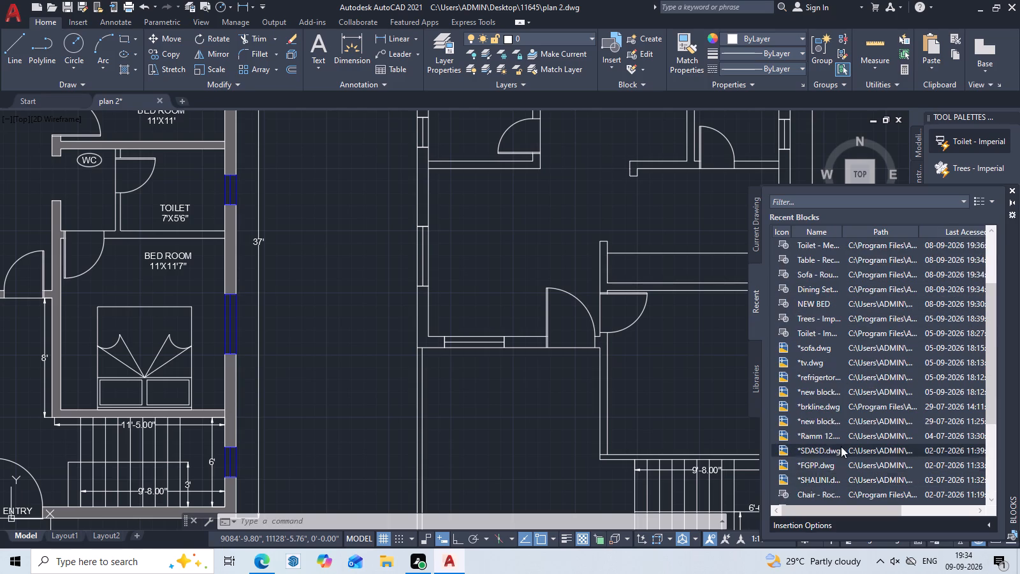
{"action": "scroll", "coordinate": [841, 446], "scroll_direction": "up", "scroll_amount": 4}
{"action": "scroll", "coordinate": [841, 446], "scroll_direction": "down", "scroll_amount": 13}
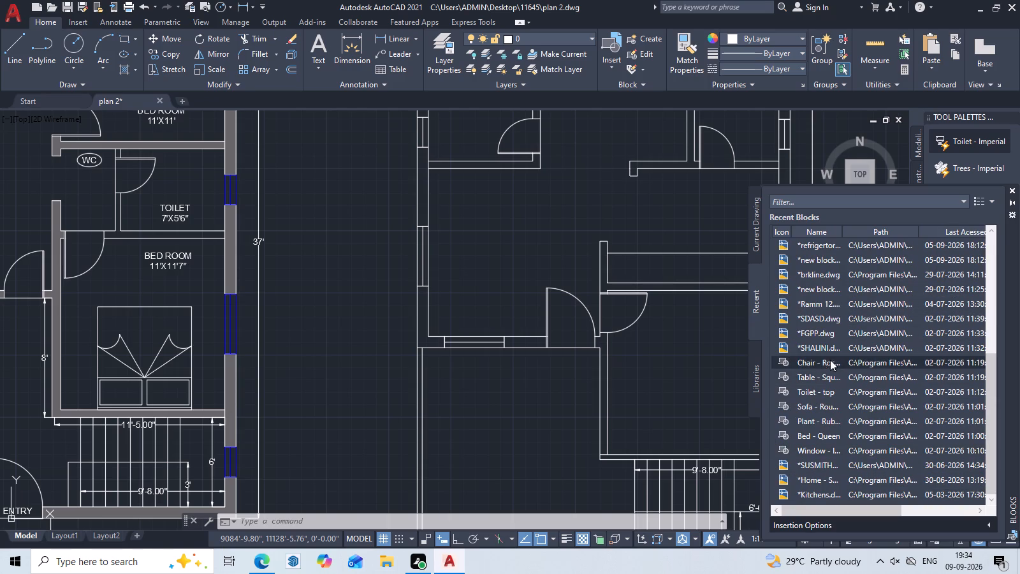
{"action": "scroll", "coordinate": [833, 316], "scroll_direction": "down", "scroll_amount": 7}
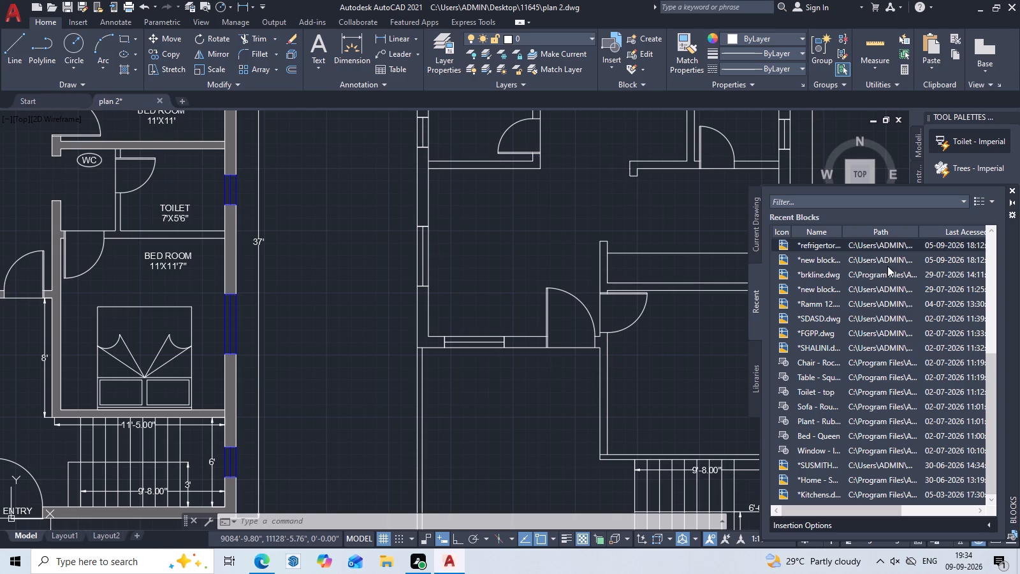
{"action": "left_click", "coordinate": [993, 205]}
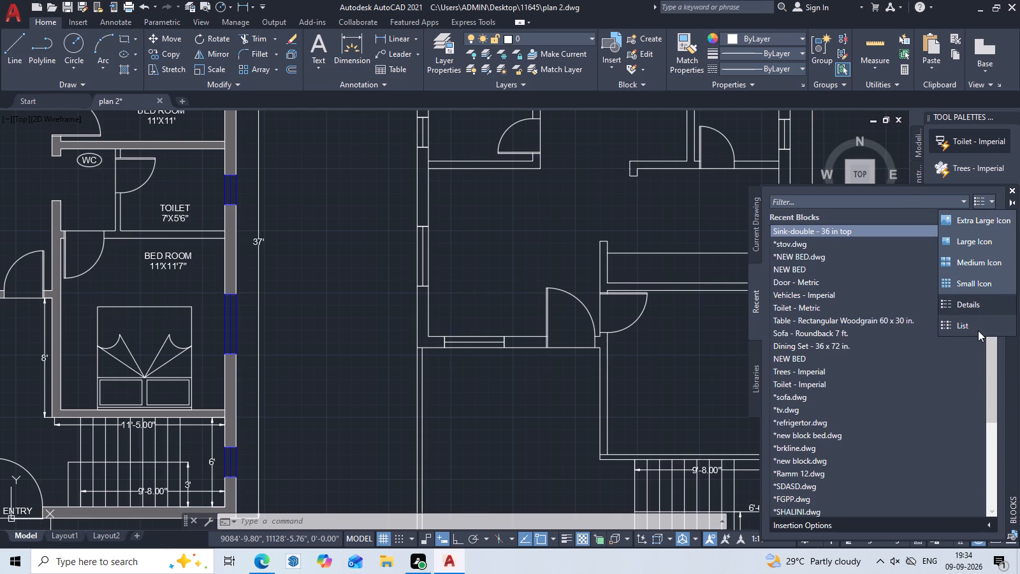
{"action": "left_click", "coordinate": [978, 330]}
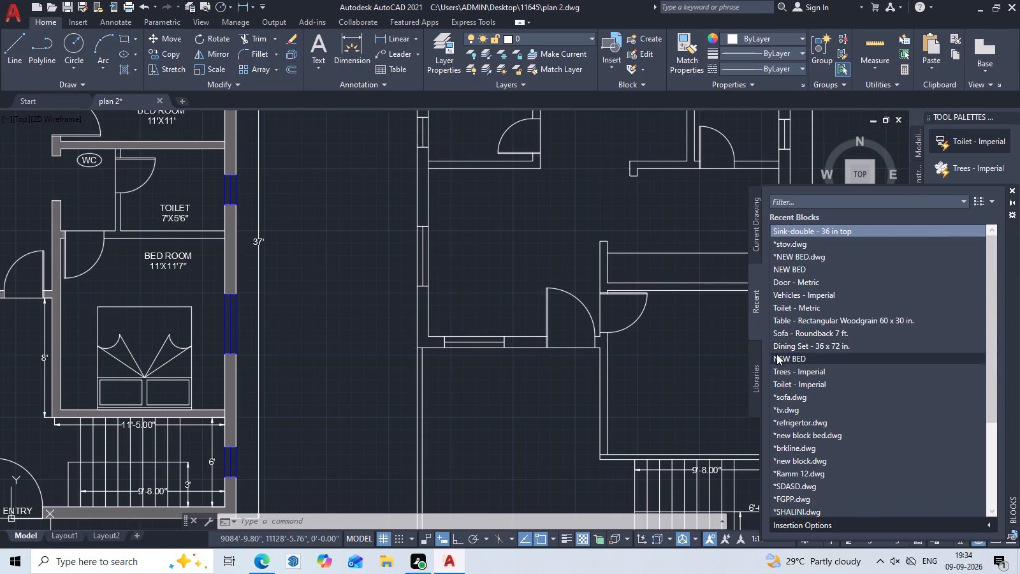
{"action": "scroll", "coordinate": [799, 363], "scroll_direction": "down", "scroll_amount": 12}
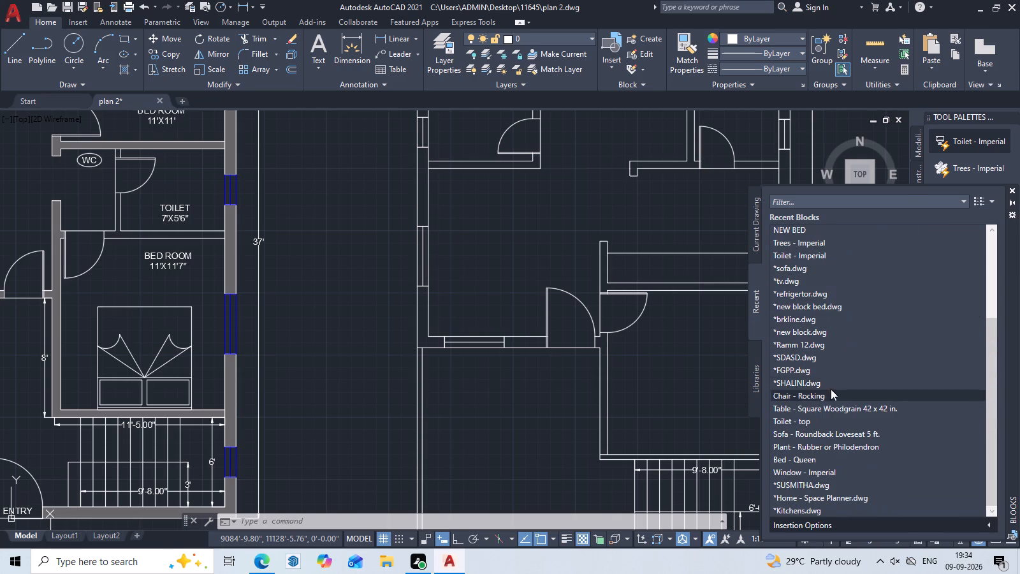
Check the block filter history and the current-drawing and recent blocks, and close the block browser.
{"action": "left_click", "coordinate": [956, 195]}
{"action": "double_click", "coordinate": [965, 200]}
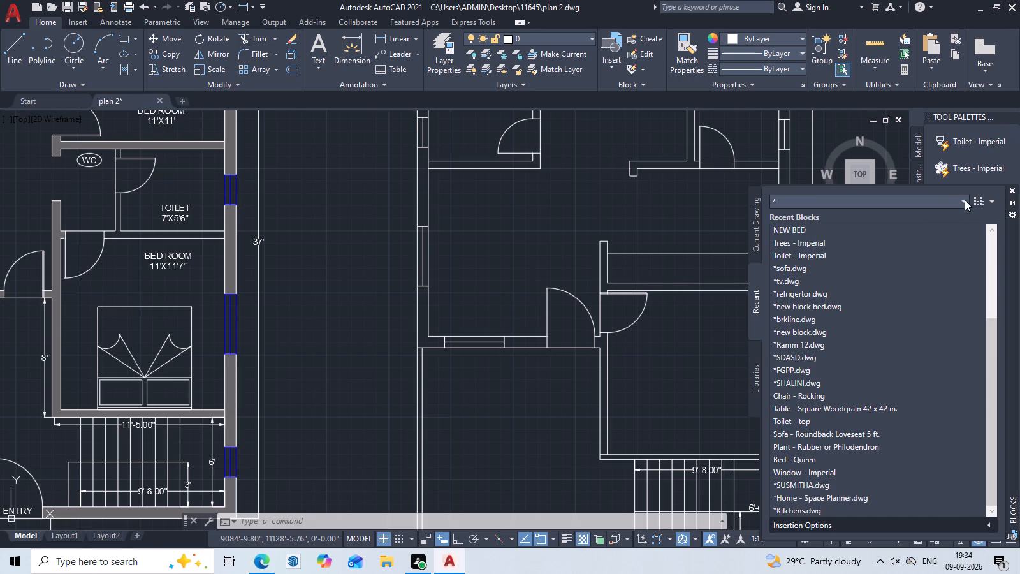
{"action": "left_click", "coordinate": [970, 200]}
{"action": "left_click", "coordinate": [965, 200]}
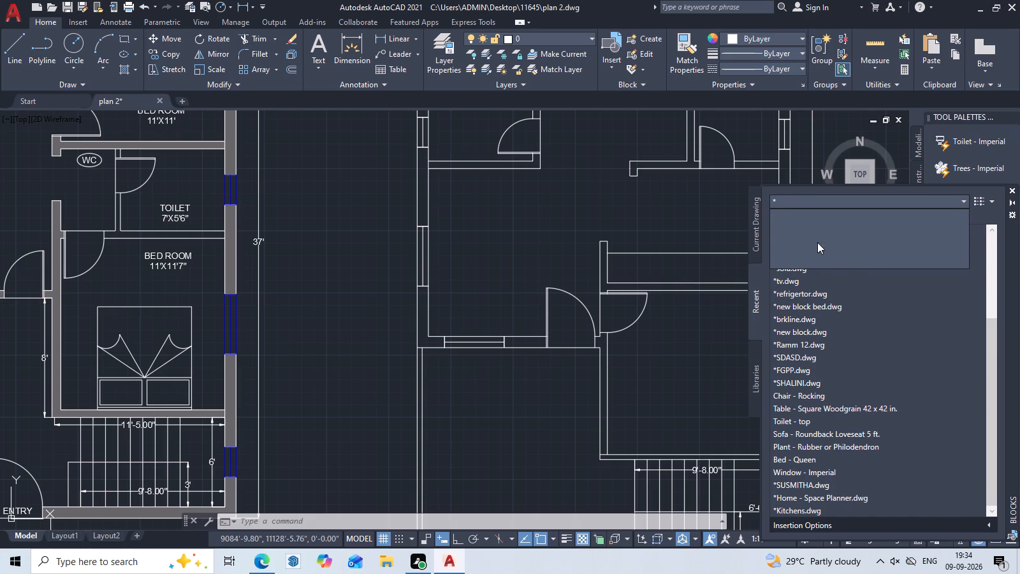
{"action": "left_click", "coordinate": [769, 197]}
{"action": "left_click", "coordinate": [760, 233]}
{"action": "double_click", "coordinate": [750, 334]}
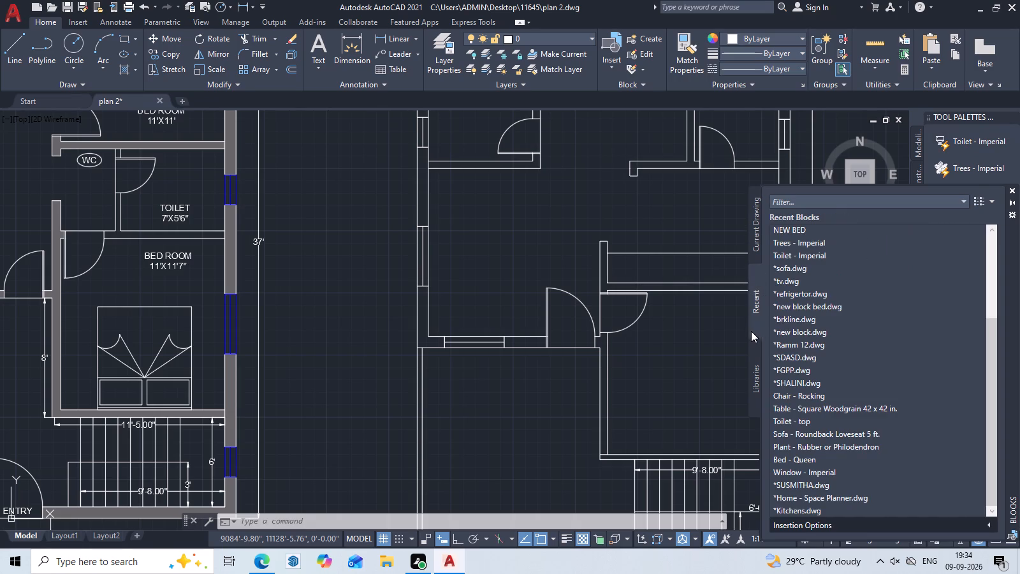
{"action": "double_click", "coordinate": [759, 367]}
{"action": "left_click", "coordinate": [761, 316]}
{"action": "left_click", "coordinate": [757, 315]}
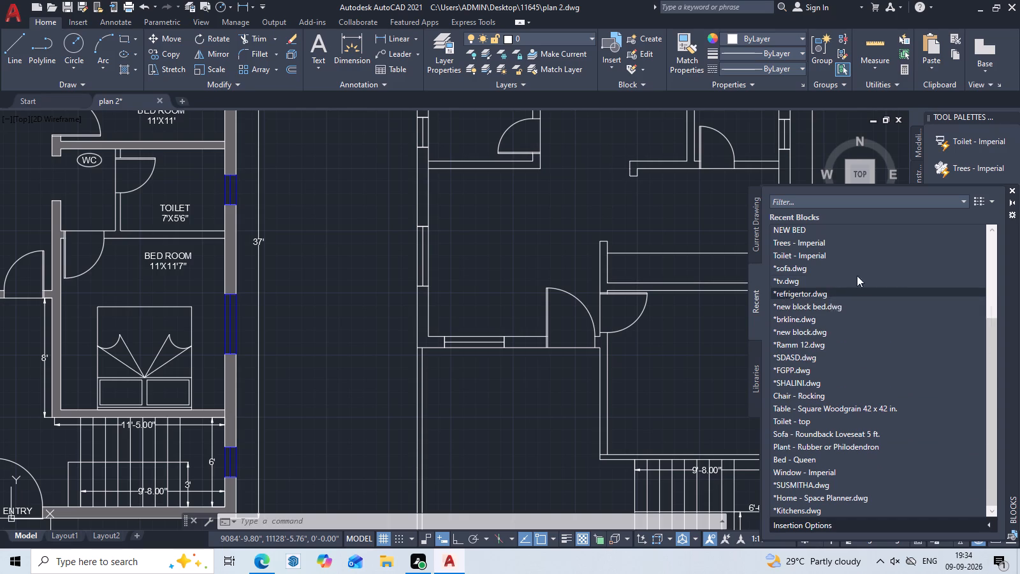
{"action": "left_click", "coordinate": [756, 240]}
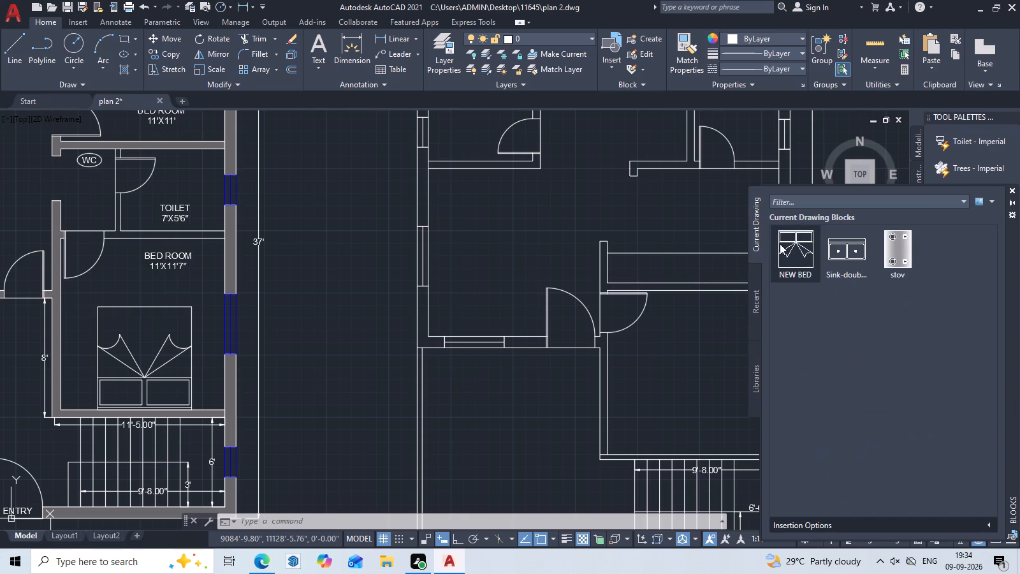
{"action": "left_click", "coordinate": [756, 289]}
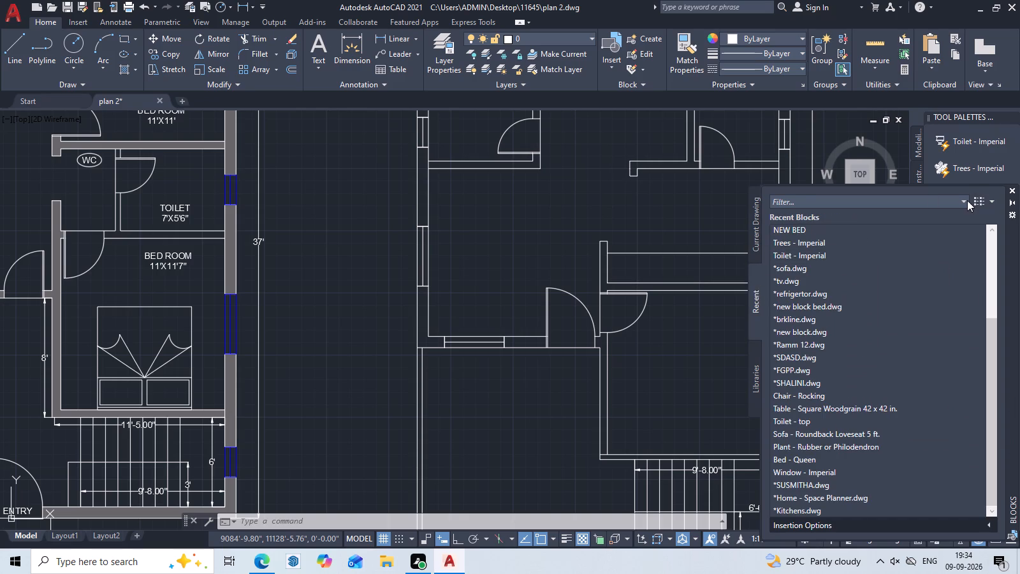
{"action": "left_click", "coordinate": [967, 200]}
{"action": "left_click", "coordinate": [864, 260]}
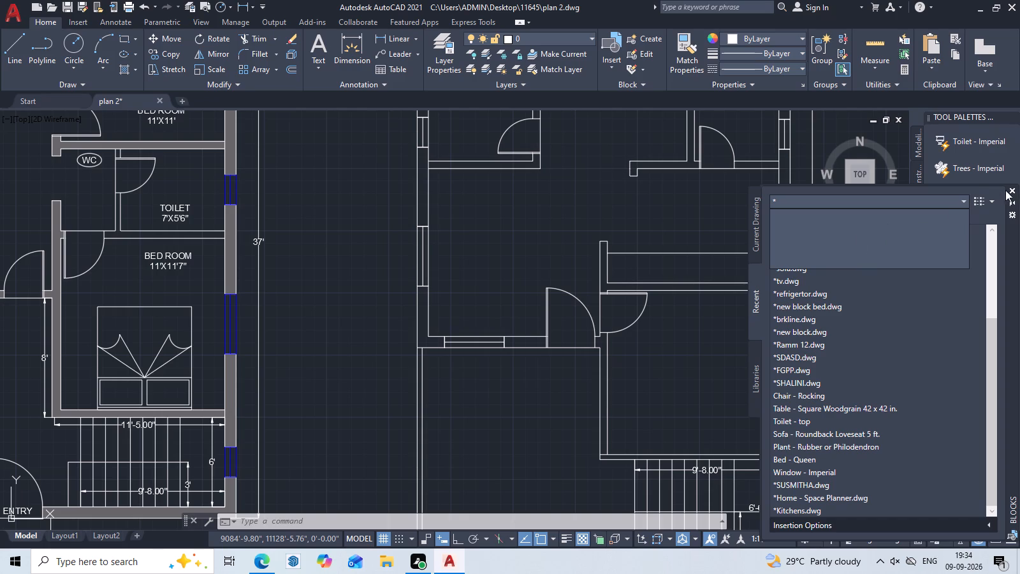
{"action": "left_click", "coordinate": [1011, 189]}
{"action": "left_click", "coordinate": [1008, 191]}
{"action": "left_click", "coordinate": [1008, 191]}
{"action": "key", "text": "Escape"}
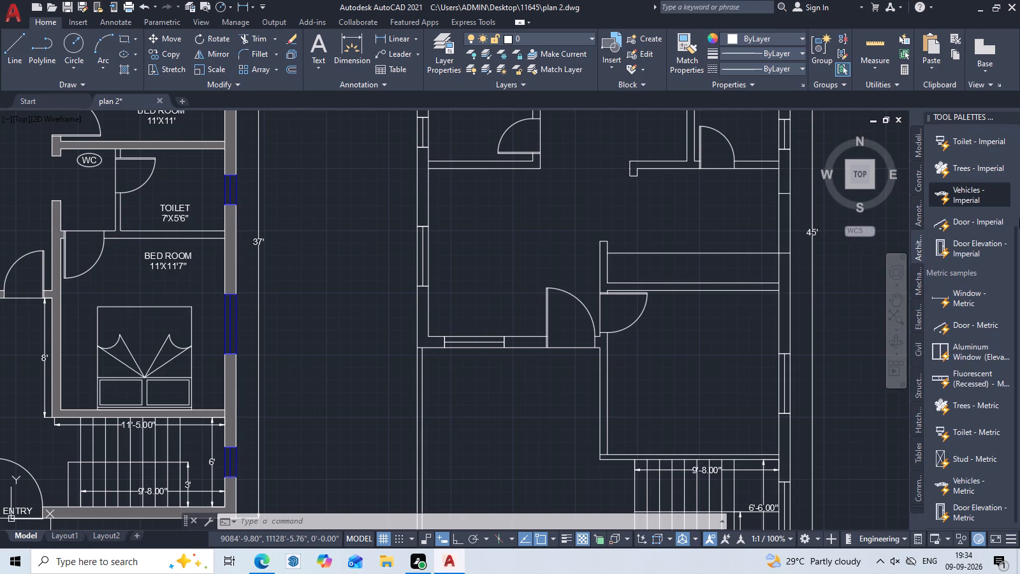
{"action": "key", "text": "Escape"}
{"action": "key", "text": "Escape"}
{"action": "key", "text": "Escape"}
{"action": "key", "text": "Escape"}
{"action": "key", "text": "Escape"}
{"action": "key", "text": "Escape"}
{"action": "key", "text": "Escape"}
{"action": "key", "text": "Escape"}
{"action": "key", "text": "Escape"}
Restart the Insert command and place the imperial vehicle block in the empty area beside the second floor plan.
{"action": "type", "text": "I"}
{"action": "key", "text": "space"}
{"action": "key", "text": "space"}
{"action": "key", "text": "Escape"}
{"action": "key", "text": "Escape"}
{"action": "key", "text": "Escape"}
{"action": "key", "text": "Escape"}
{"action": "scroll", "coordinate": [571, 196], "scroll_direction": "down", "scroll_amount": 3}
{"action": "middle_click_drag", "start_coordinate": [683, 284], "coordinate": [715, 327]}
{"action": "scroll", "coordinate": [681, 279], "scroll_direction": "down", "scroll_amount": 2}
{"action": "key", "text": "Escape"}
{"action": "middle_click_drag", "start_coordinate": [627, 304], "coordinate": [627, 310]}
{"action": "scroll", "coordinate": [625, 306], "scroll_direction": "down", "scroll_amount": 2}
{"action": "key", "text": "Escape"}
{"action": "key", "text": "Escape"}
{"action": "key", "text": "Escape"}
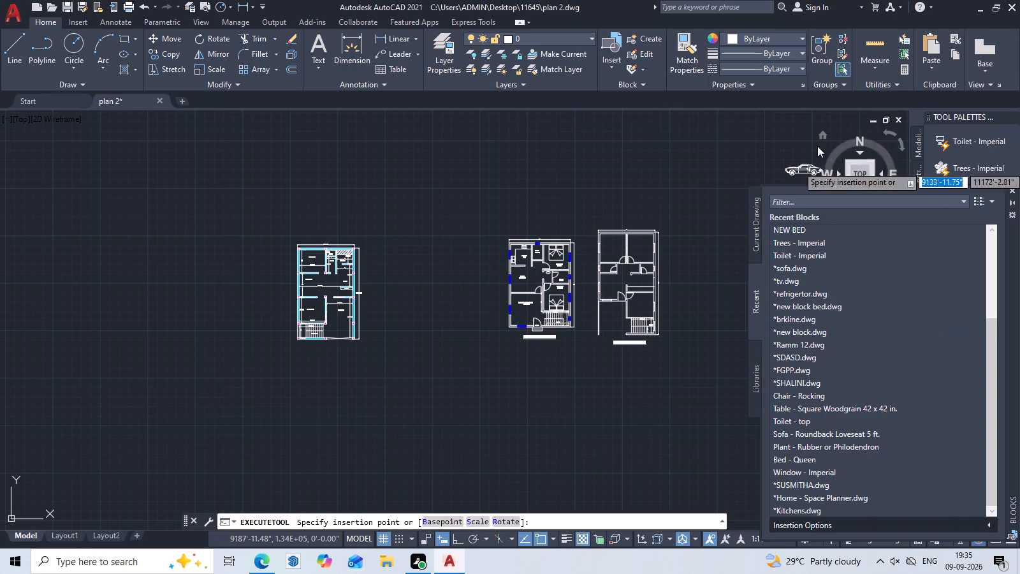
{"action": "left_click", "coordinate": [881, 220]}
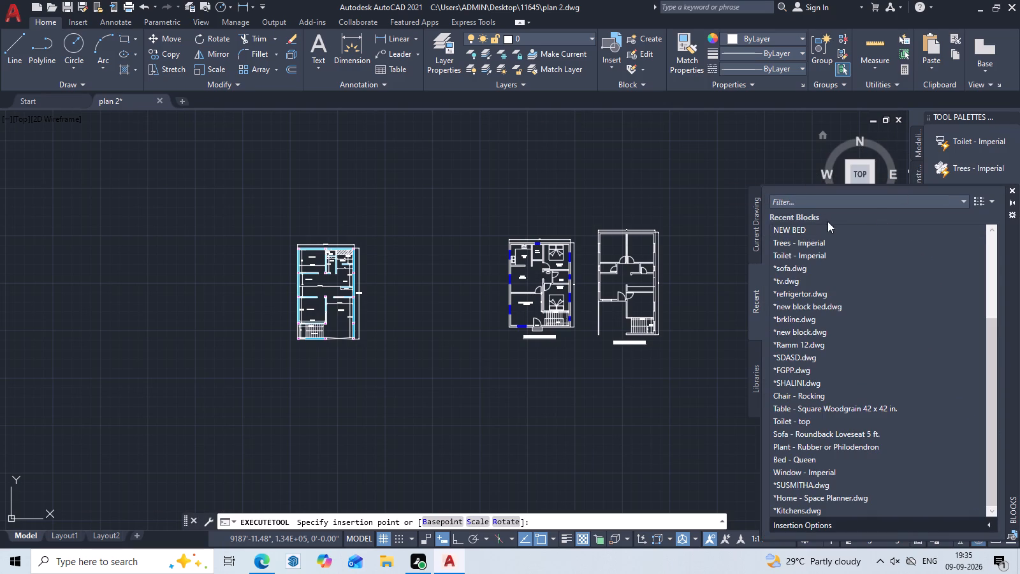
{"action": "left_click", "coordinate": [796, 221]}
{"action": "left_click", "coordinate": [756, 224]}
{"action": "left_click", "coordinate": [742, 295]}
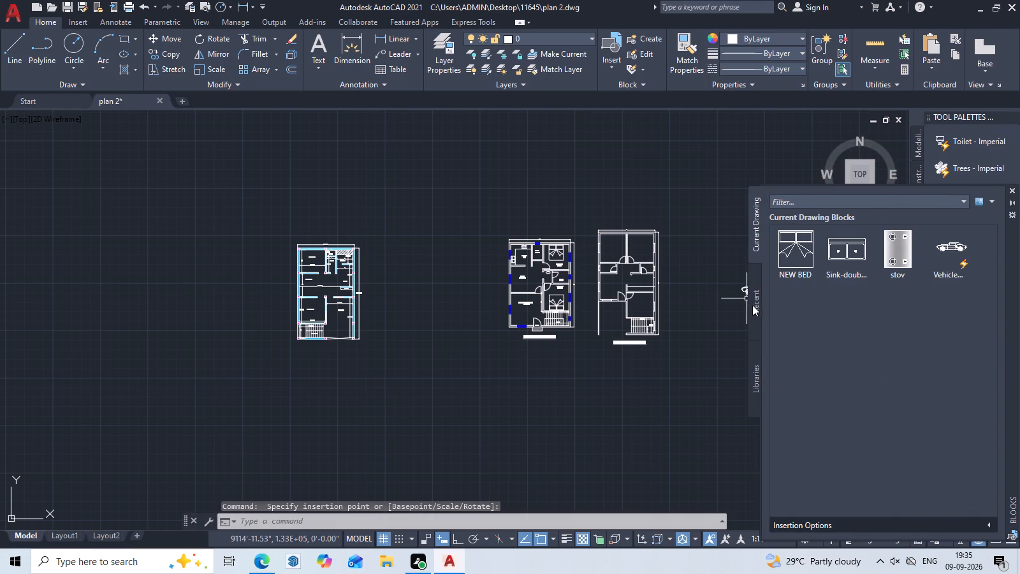
Check the recent and current-drawing blocks and the filter history again, and close the block browser.
{"action": "left_click", "coordinate": [757, 305]}
{"action": "left_click", "coordinate": [755, 249]}
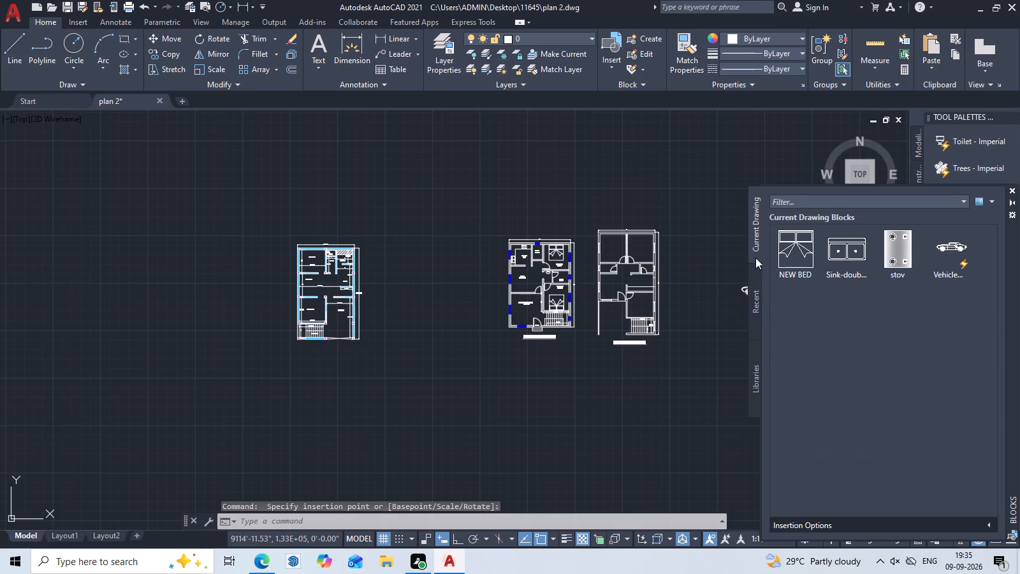
{"action": "left_click", "coordinate": [973, 216]}
{"action": "double_click", "coordinate": [966, 202]}
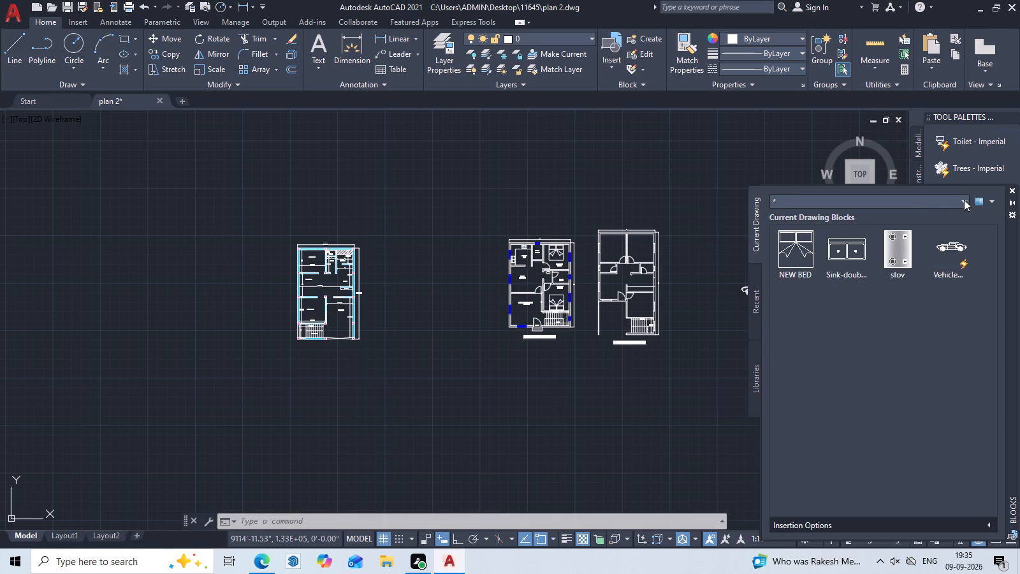
{"action": "left_click", "coordinate": [967, 200]}
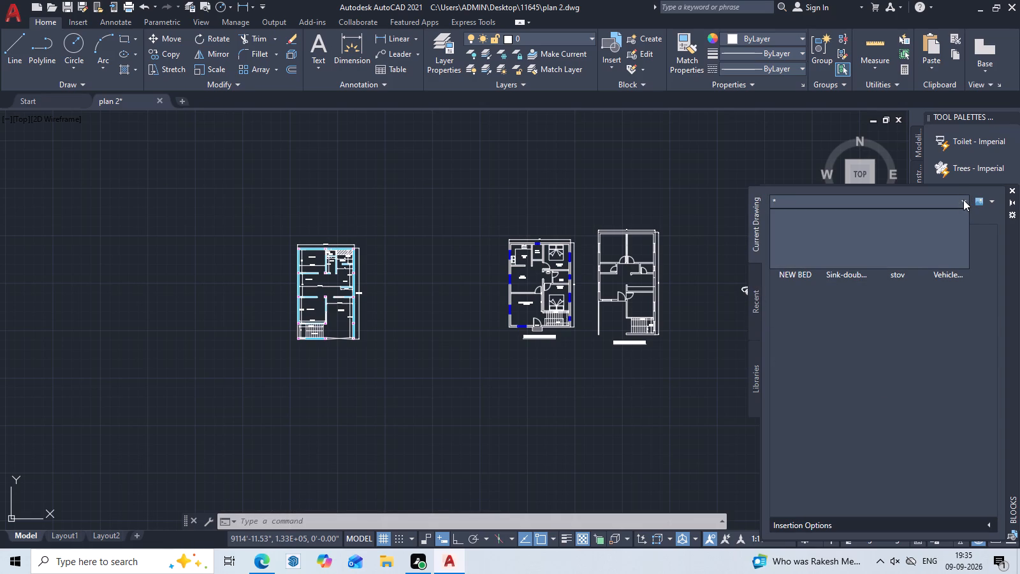
{"action": "key", "text": "Escape"}
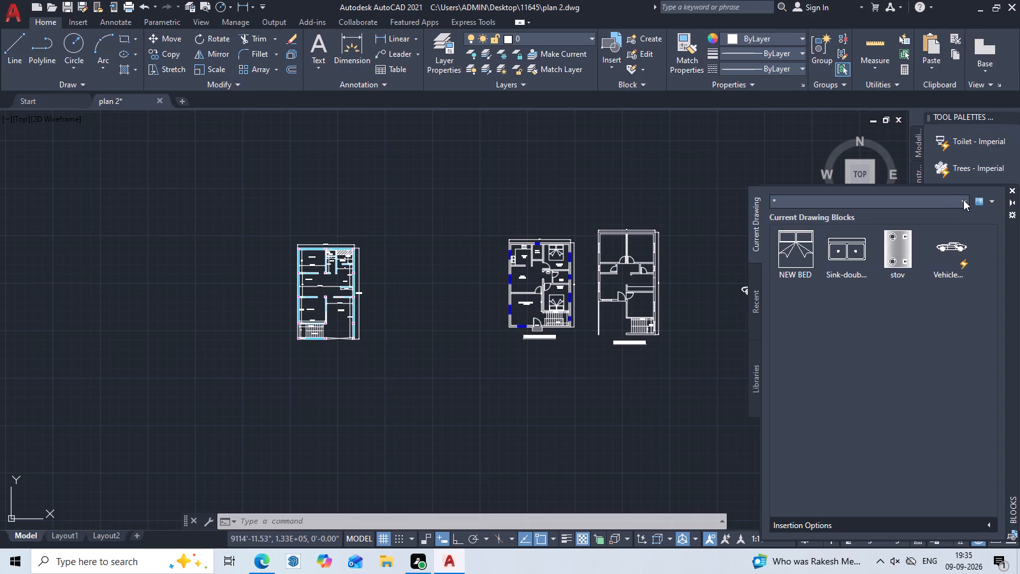
{"action": "left_click", "coordinate": [1011, 188]}
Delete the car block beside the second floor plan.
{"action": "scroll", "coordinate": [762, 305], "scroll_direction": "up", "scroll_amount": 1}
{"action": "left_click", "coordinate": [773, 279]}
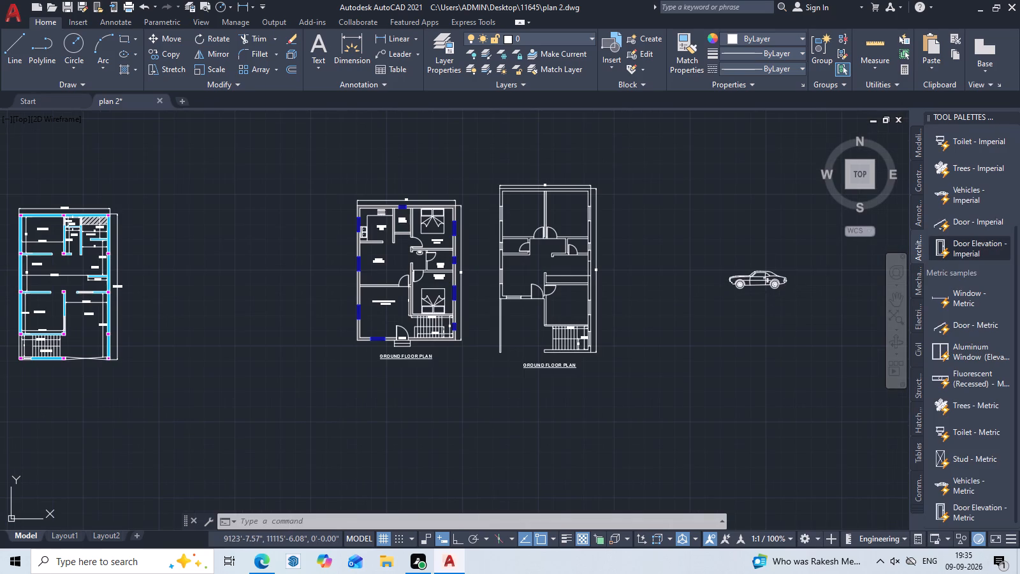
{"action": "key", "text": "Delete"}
Examine the second floor's rooms, stairs and title against the furnished ground floor plan.
{"action": "middle_click_drag", "start_coordinate": [607, 304], "coordinate": [691, 307]}
{"action": "scroll", "coordinate": [641, 306], "scroll_direction": "up", "scroll_amount": 1}
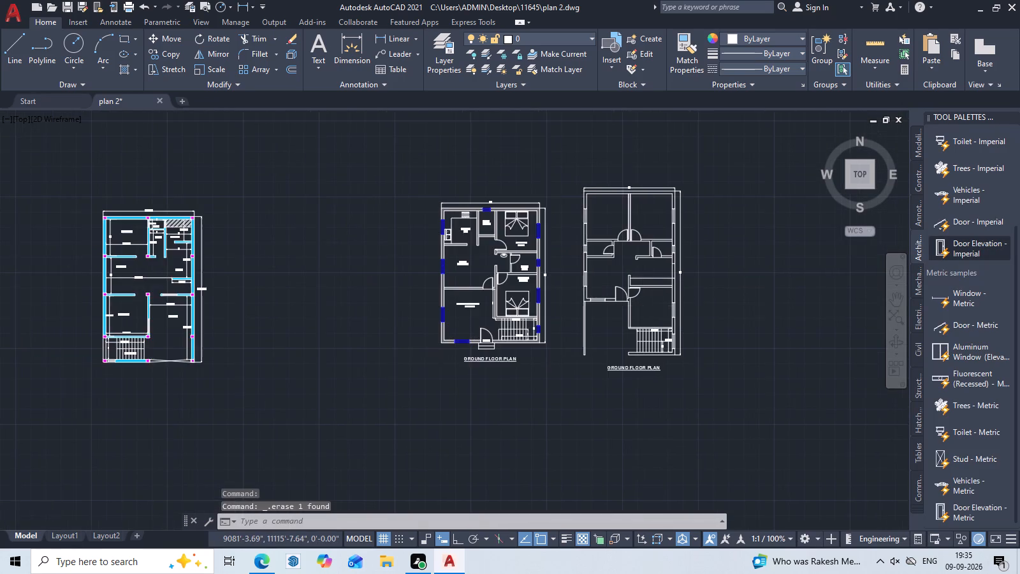
{"action": "scroll", "coordinate": [641, 306], "scroll_direction": "up", "scroll_amount": 1}
{"action": "middle_click_drag", "start_coordinate": [641, 306], "coordinate": [683, 321]}
{"action": "key", "text": "Escape"}
{"action": "scroll", "coordinate": [683, 321], "scroll_direction": "up", "scroll_amount": 1}
{"action": "scroll", "coordinate": [683, 321], "scroll_direction": "down", "scroll_amount": 2}
{"action": "middle_click_drag", "start_coordinate": [714, 430], "coordinate": [585, 402]}
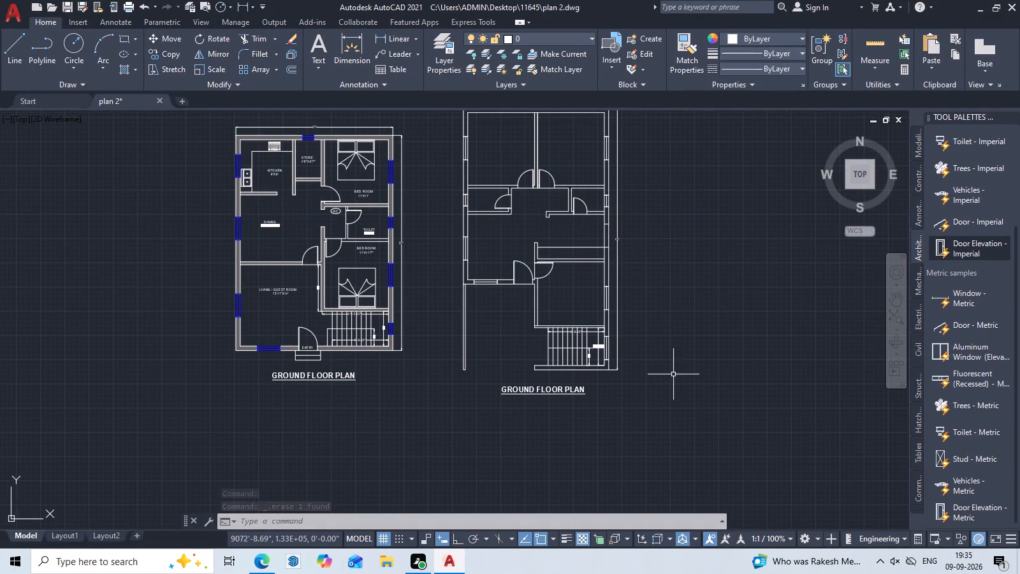
{"action": "middle_click_drag", "start_coordinate": [570, 198], "coordinate": [607, 331]}
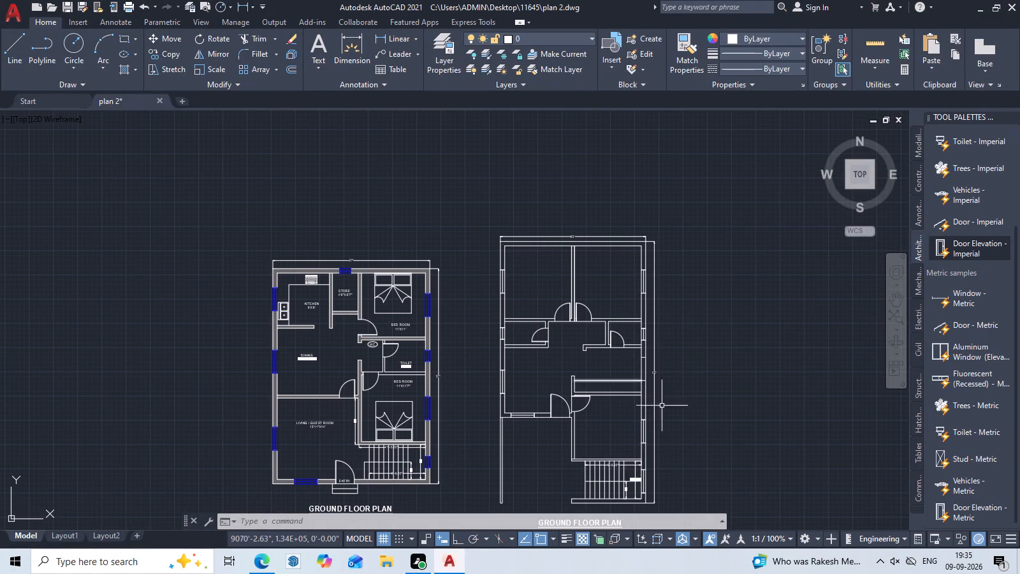
{"action": "middle_click_drag", "start_coordinate": [622, 287], "coordinate": [553, 216]}
{"action": "middle_click_drag", "start_coordinate": [489, 320], "coordinate": [612, 290]}
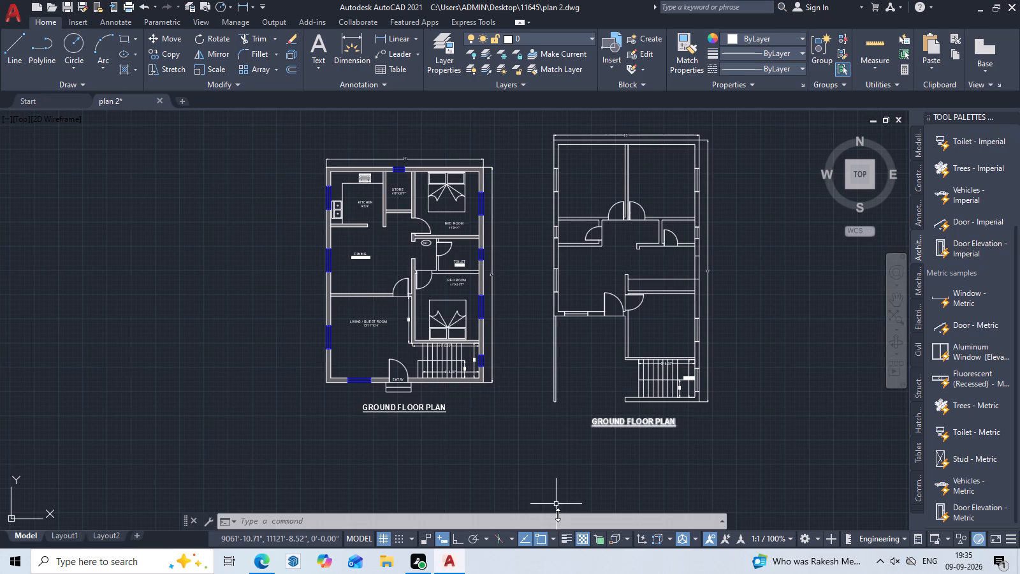
{"action": "scroll", "coordinate": [645, 293], "scroll_direction": "up", "scroll_amount": 1}
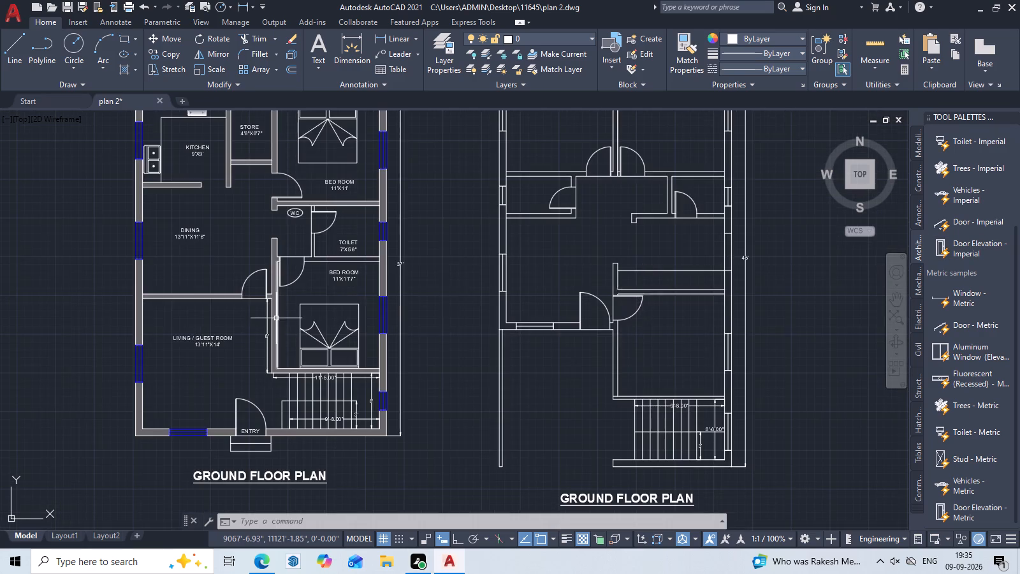
Extend the inner and outer front wall lines beside the second floor staircase across the open front to the opposite side wall.
{"action": "scroll", "coordinate": [276, 318], "scroll_direction": "down", "scroll_amount": 2}
{"action": "middle_click_drag", "start_coordinate": [205, 334], "coordinate": [549, 297]}
{"action": "scroll", "coordinate": [260, 256], "scroll_direction": "up", "scroll_amount": 3}
{"action": "middle_click_drag", "start_coordinate": [261, 256], "coordinate": [272, 247]}
{"action": "scroll", "coordinate": [272, 247], "scroll_direction": "down", "scroll_amount": 1}
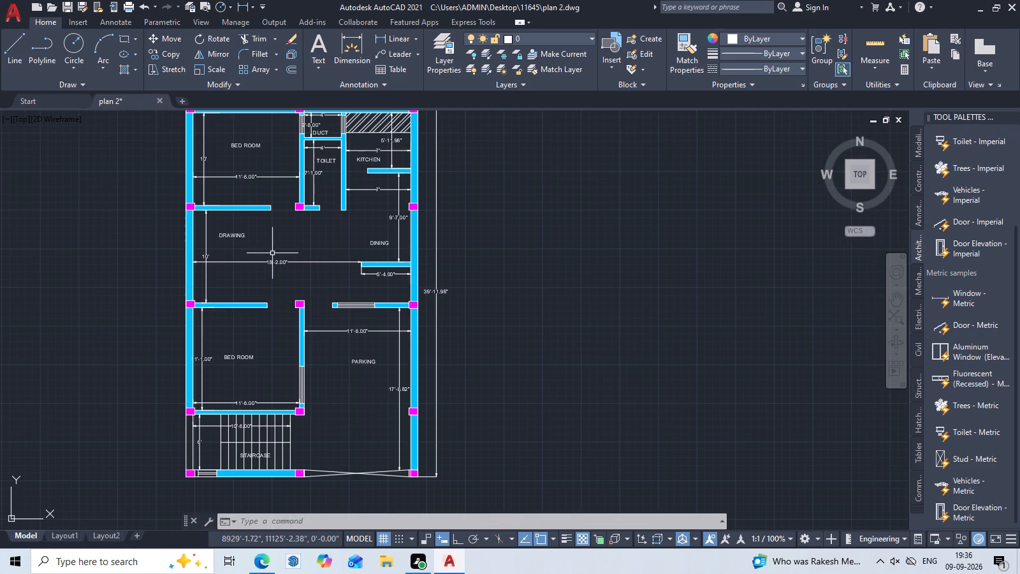
{"action": "scroll", "coordinate": [286, 228], "scroll_direction": "down", "scroll_amount": 1}
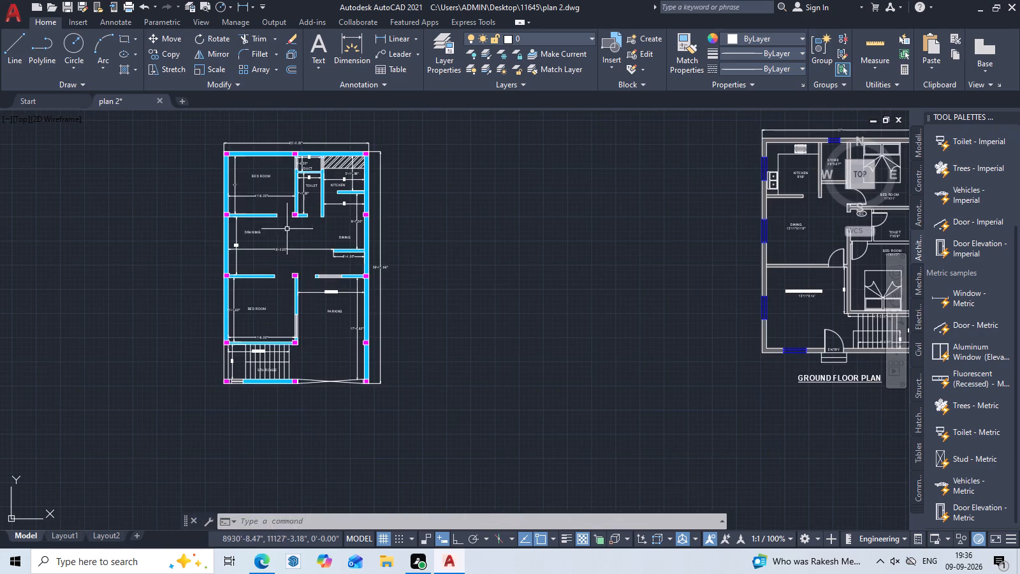
{"action": "middle_click_drag", "start_coordinate": [412, 265], "coordinate": [55, 287]}
{"action": "middle_click_drag", "start_coordinate": [614, 367], "coordinate": [510, 360]}
{"action": "scroll", "coordinate": [517, 364], "scroll_direction": "up", "scroll_amount": 2}
{"action": "middle_click_drag", "start_coordinate": [623, 395], "coordinate": [565, 390]}
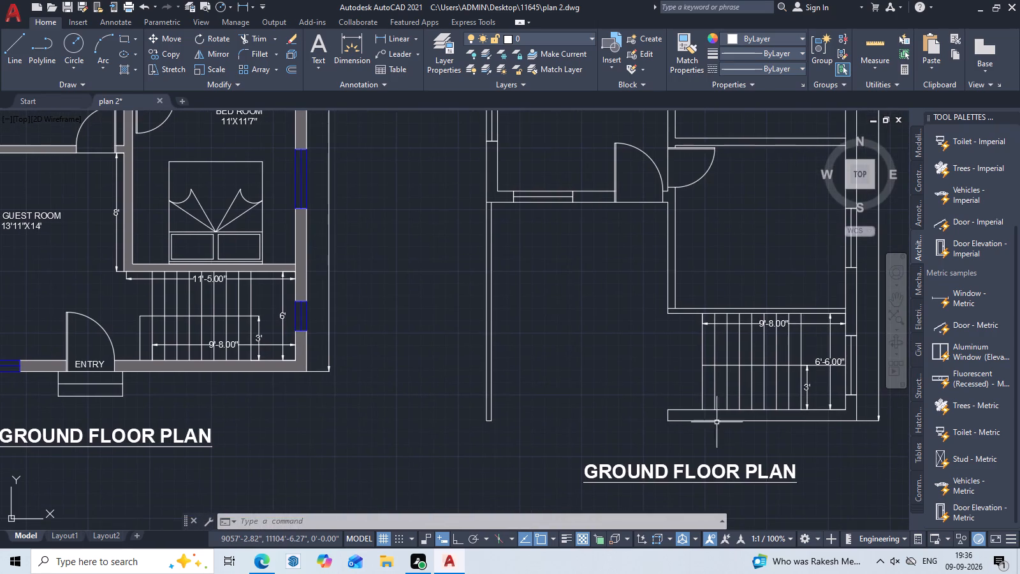
{"action": "type", "text": "EX"}
{"action": "key", "text": "space"}
{"action": "left_click", "coordinate": [682, 409]}
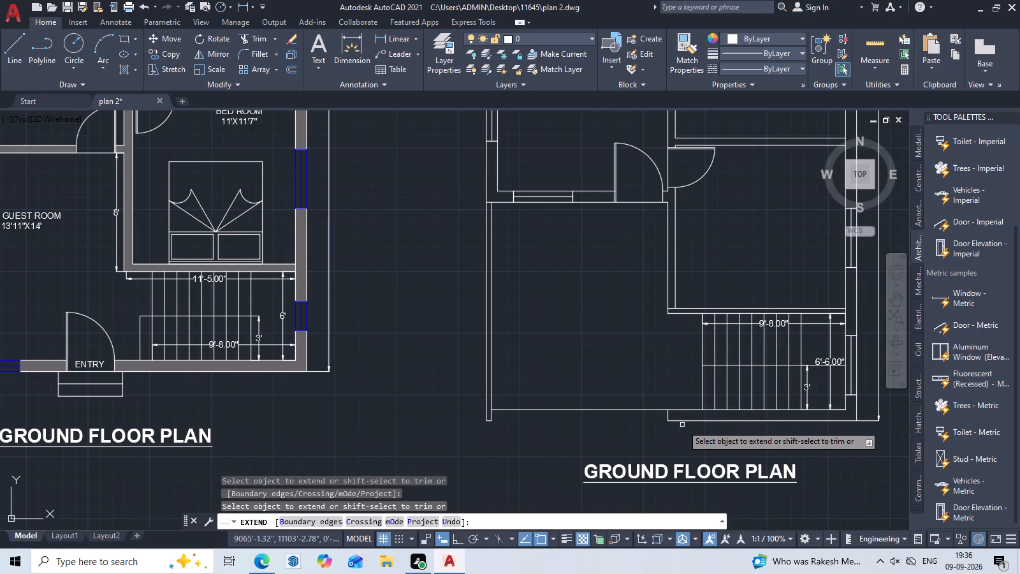
{"action": "left_click", "coordinate": [683, 422]}
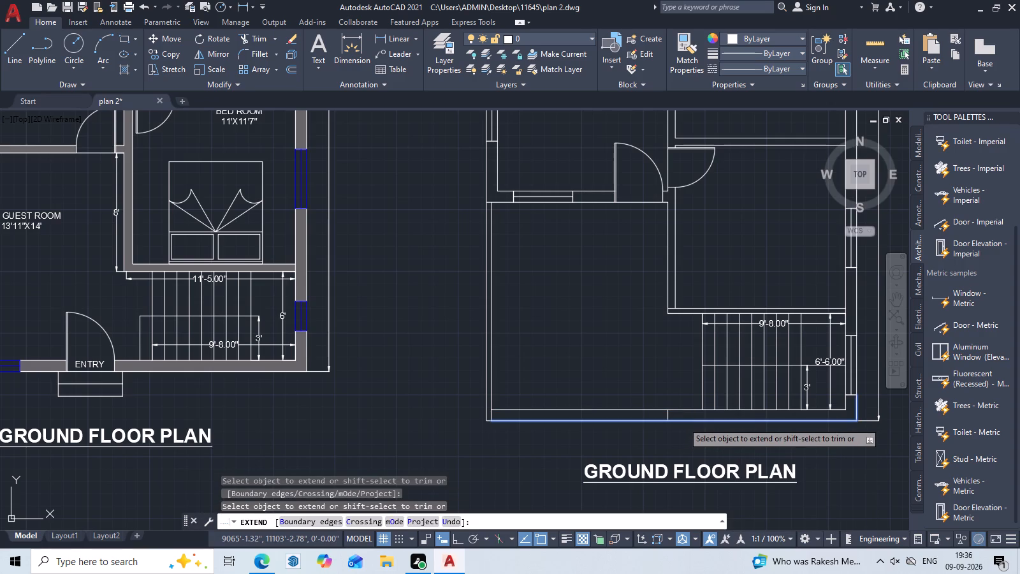
{"action": "key", "text": "Escape"}
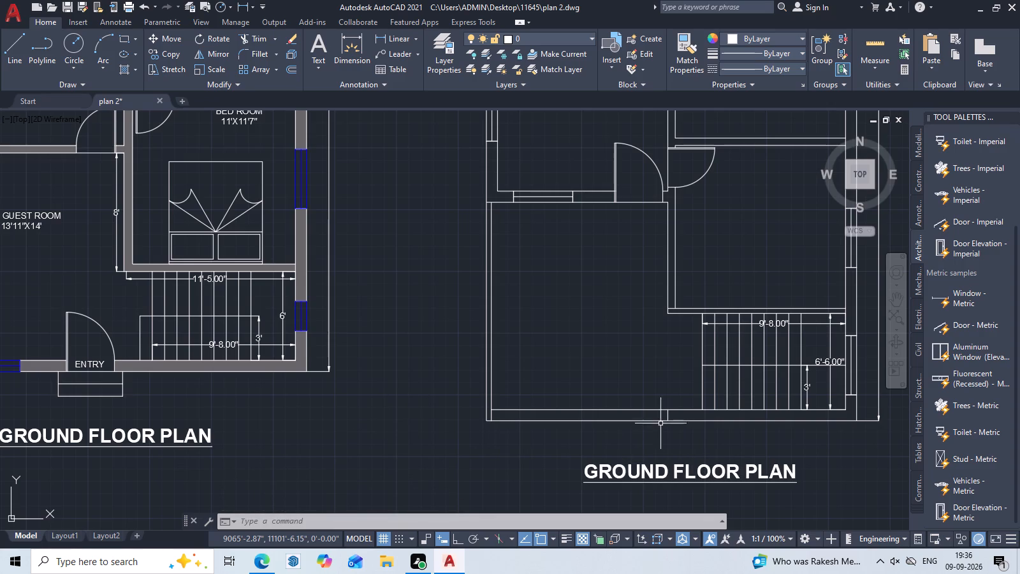
Draw two crossing diagonal lines between the opposite corners of the front opening, from the staircase wall end to the side wall.
{"action": "type", "text": "L"}
{"action": "key", "text": "space"}
{"action": "scroll", "coordinate": [683, 418], "scroll_direction": "up", "scroll_amount": 2}
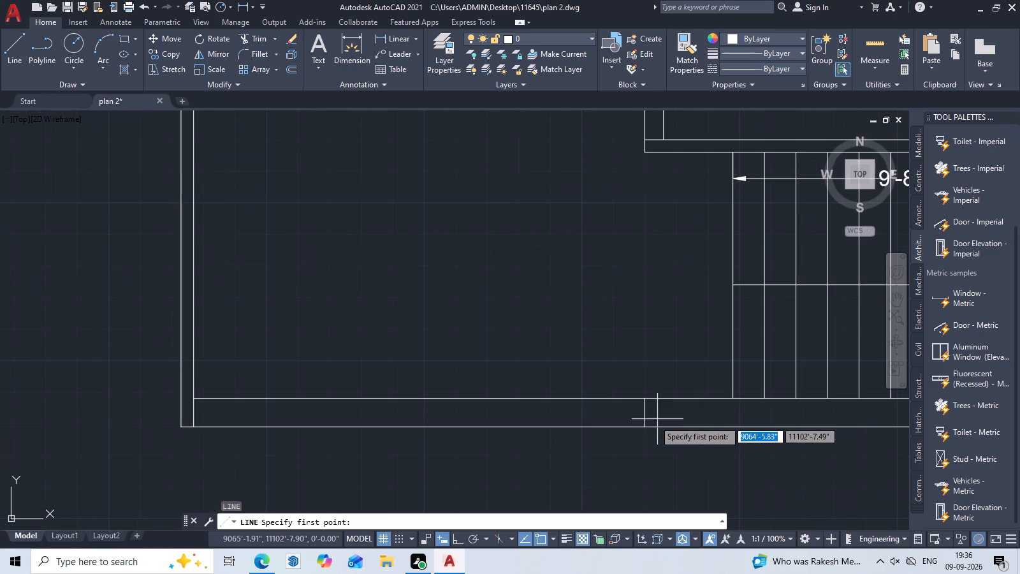
{"action": "left_click", "coordinate": [648, 427]}
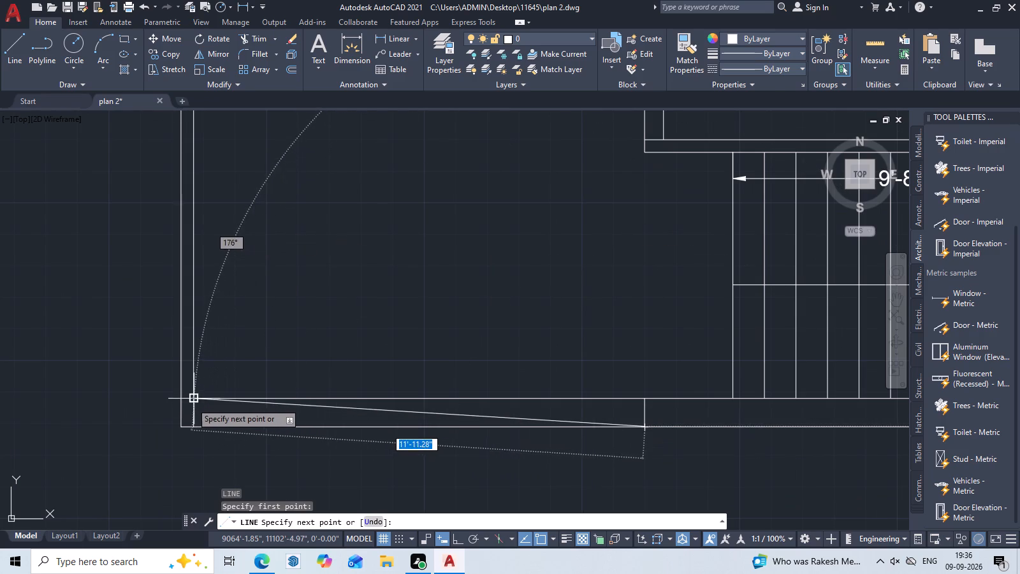
{"action": "left_click", "coordinate": [191, 402]}
{"action": "key", "text": "space"}
{"action": "key", "text": "space"}
{"action": "left_click", "coordinate": [648, 401]}
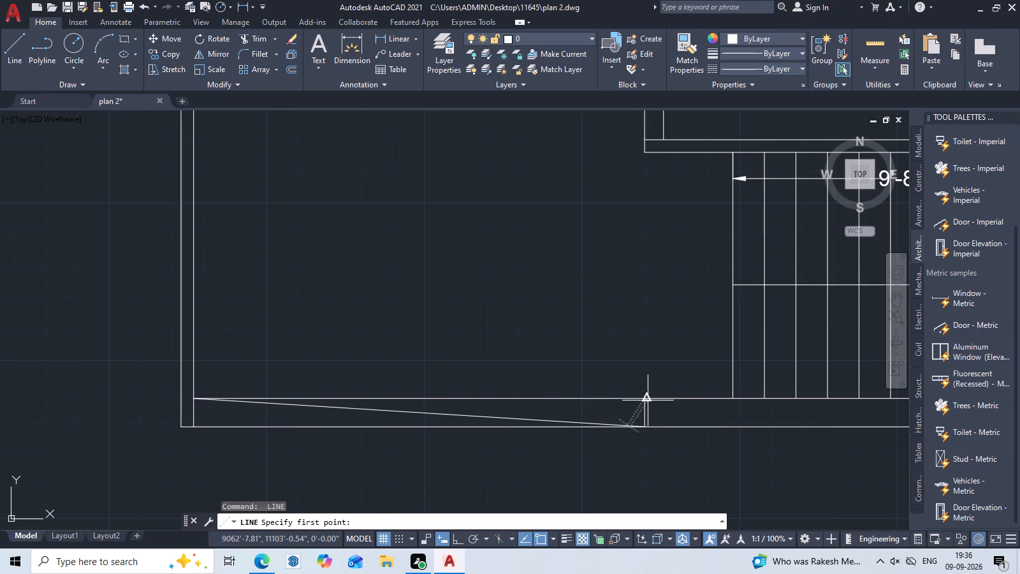
{"action": "left_click", "coordinate": [197, 424]}
{"action": "key", "text": "Escape"}
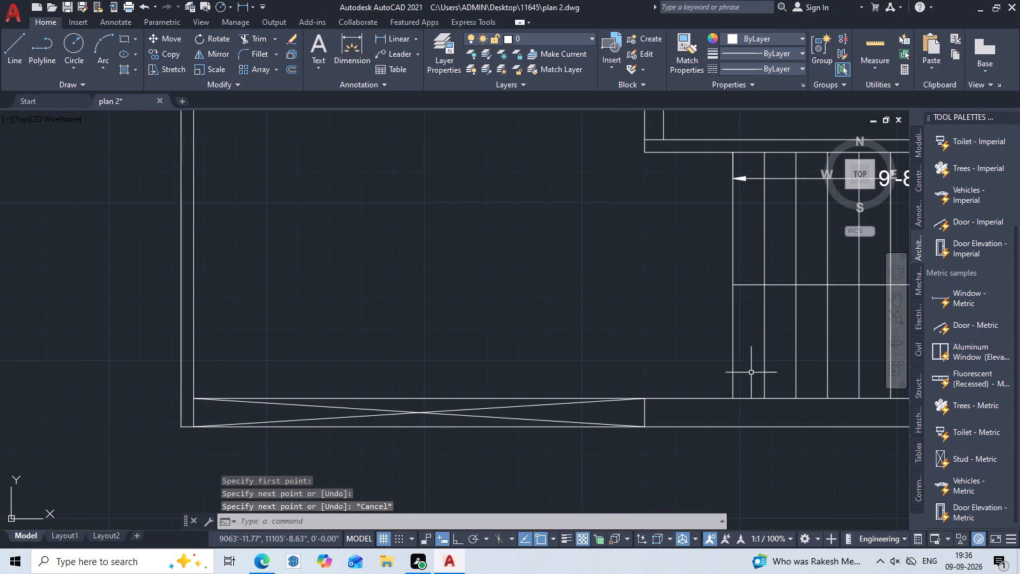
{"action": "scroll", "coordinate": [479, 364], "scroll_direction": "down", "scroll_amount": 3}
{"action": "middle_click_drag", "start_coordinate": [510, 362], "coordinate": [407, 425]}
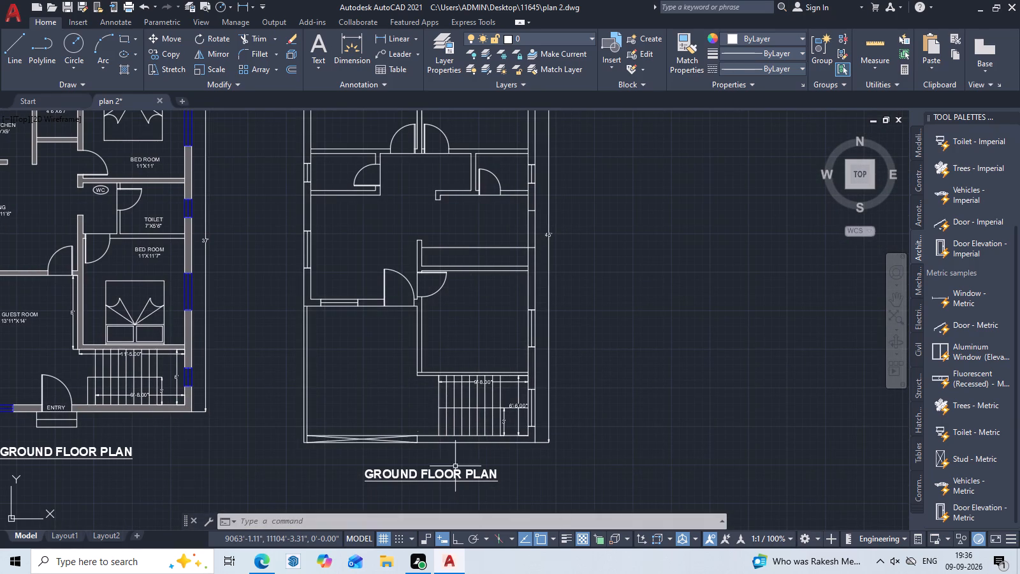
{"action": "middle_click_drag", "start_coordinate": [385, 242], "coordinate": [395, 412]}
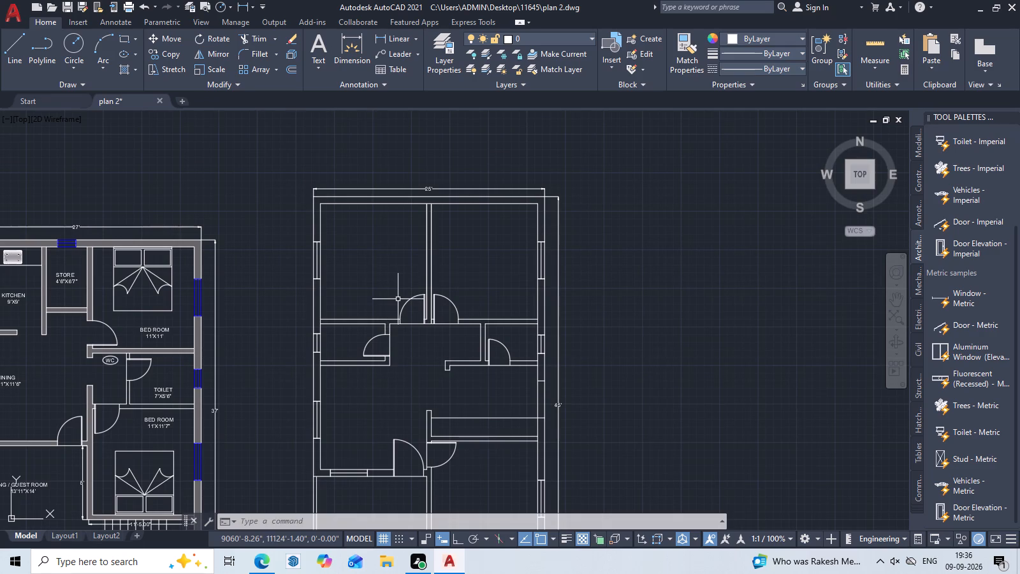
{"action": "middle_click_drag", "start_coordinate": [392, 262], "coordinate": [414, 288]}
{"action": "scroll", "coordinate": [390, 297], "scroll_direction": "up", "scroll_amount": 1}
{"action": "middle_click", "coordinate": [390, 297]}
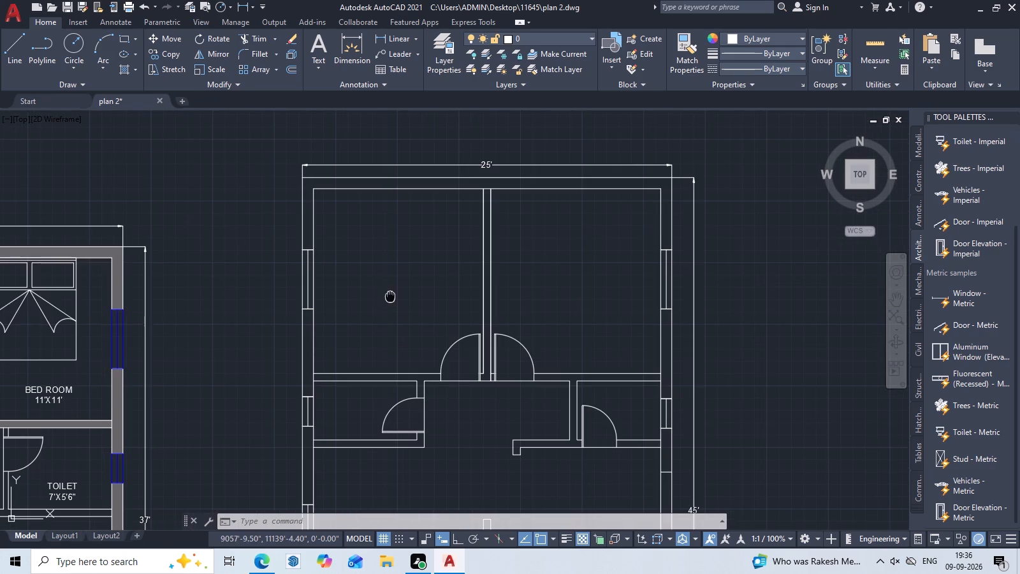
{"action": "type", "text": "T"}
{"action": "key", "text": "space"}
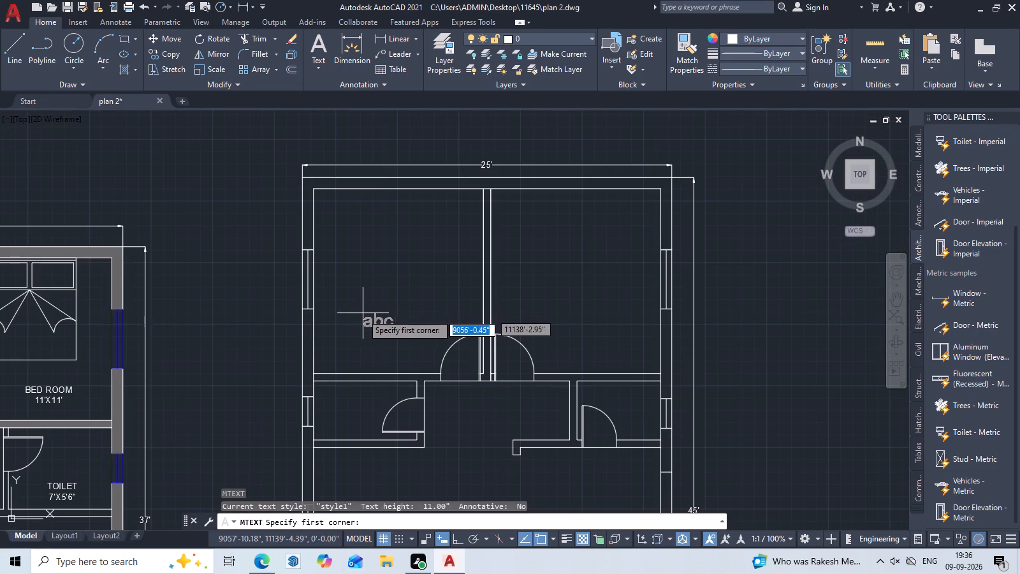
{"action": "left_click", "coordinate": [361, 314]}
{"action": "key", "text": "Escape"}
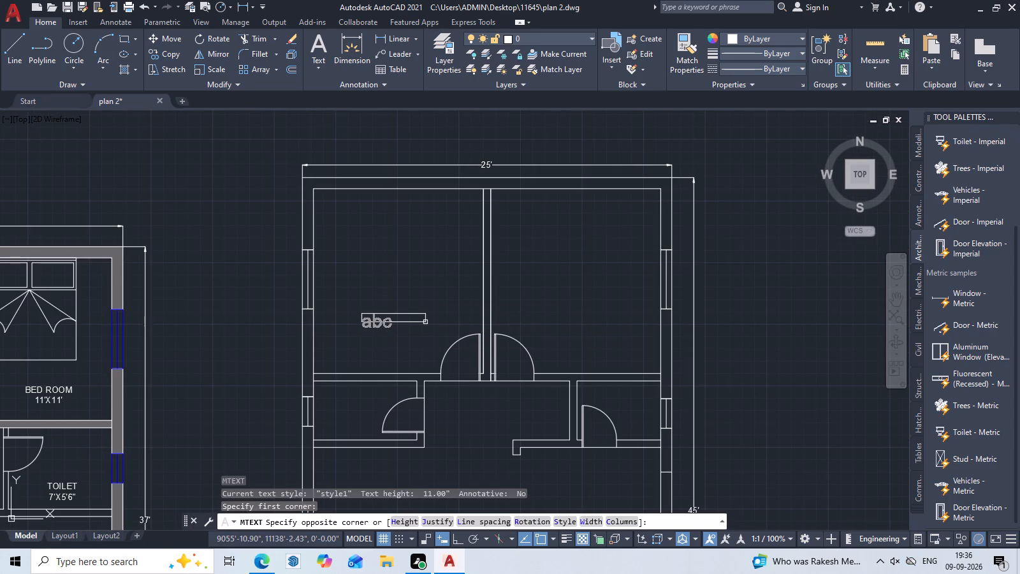
Make Standard the current text style.
{"action": "type", "text": "ST"}
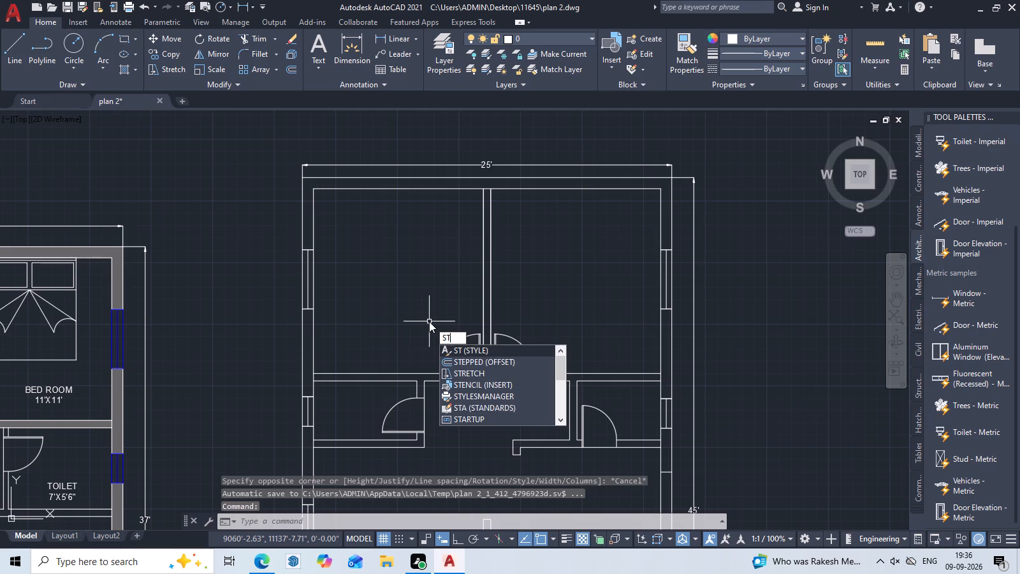
{"action": "key", "text": "y"}
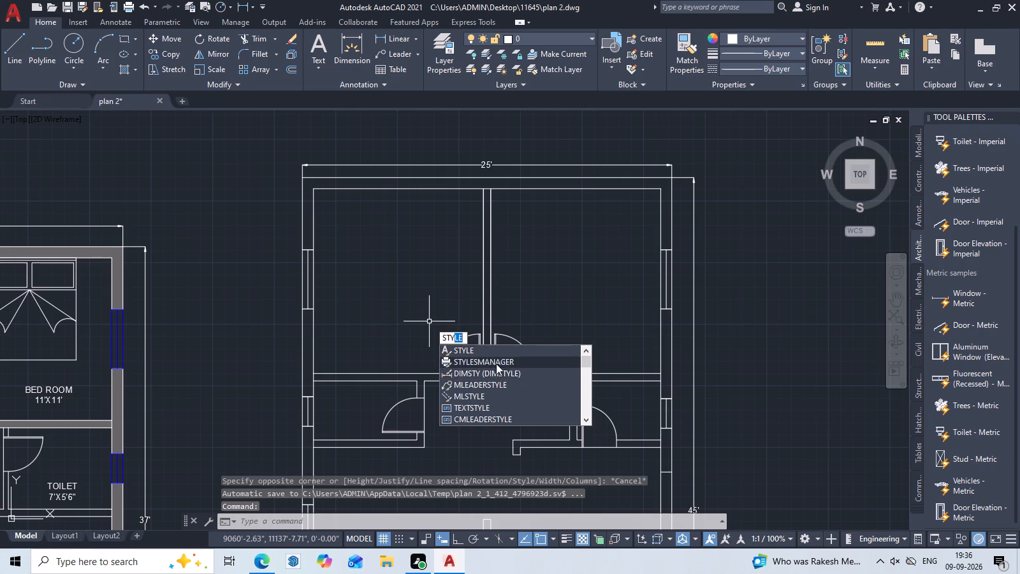
{"action": "double_click", "coordinate": [506, 350]}
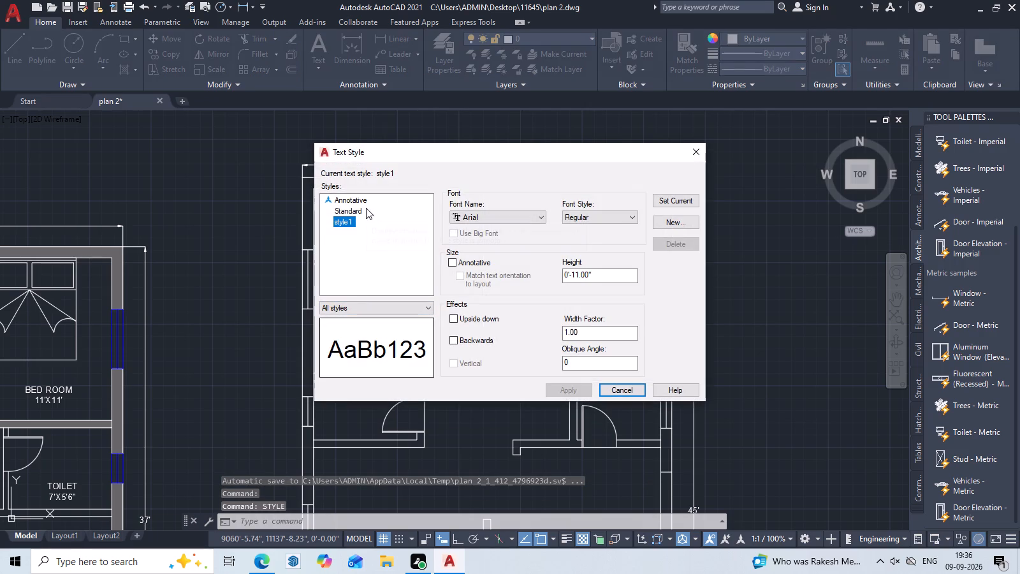
{"action": "left_click", "coordinate": [360, 210]}
{"action": "left_click", "coordinate": [675, 203]}
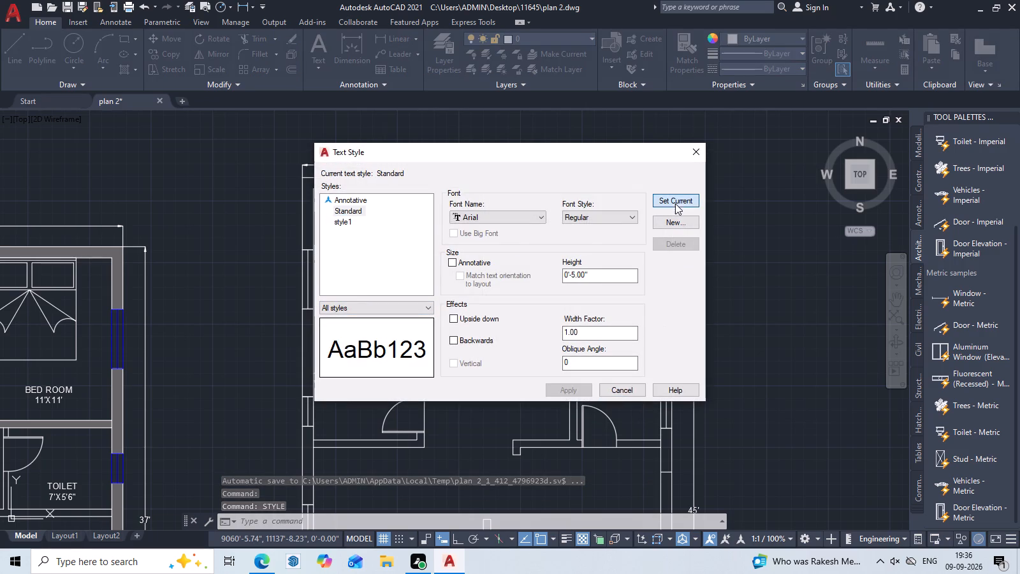
{"action": "left_click", "coordinate": [688, 156]}
{"action": "key", "text": "Escape"}
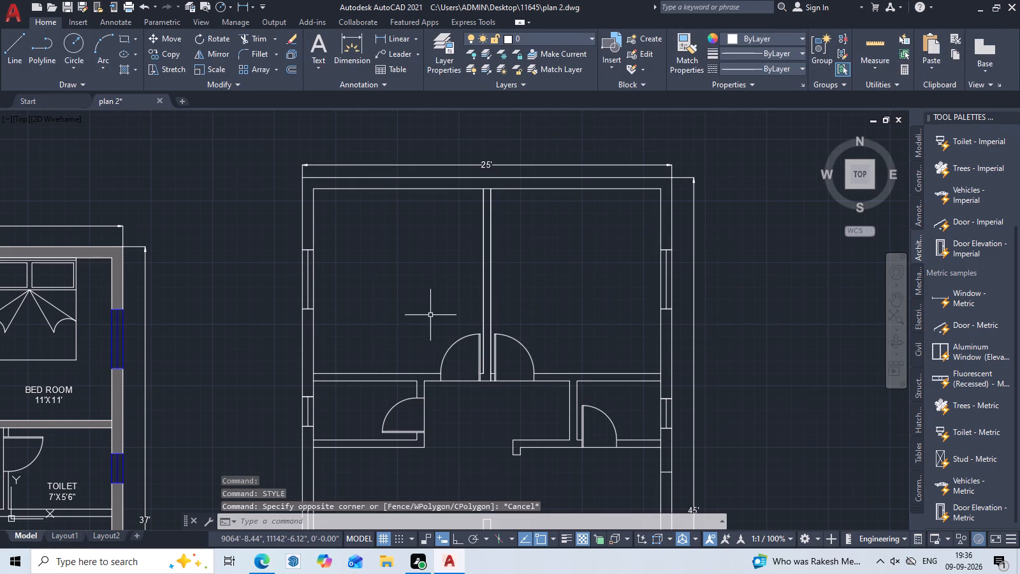
Add the two-line label BED ROOM, 11'6"X 12'6" in the second floor plan's upper-left room.
{"action": "middle_click_drag", "start_coordinate": [429, 315], "coordinate": [437, 321]}
{"action": "type", "text": "T"}
{"action": "key", "text": "space"}
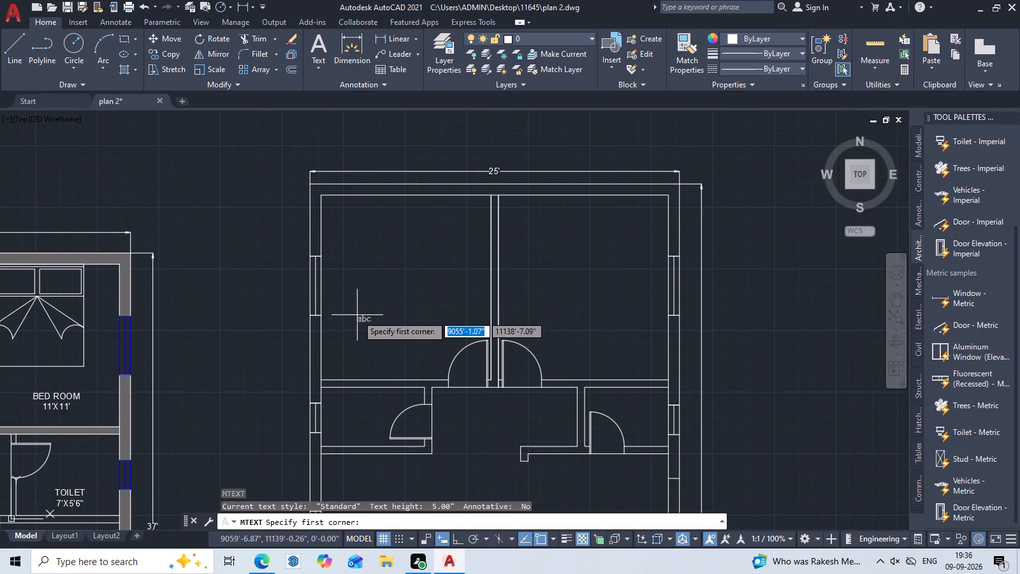
{"action": "left_click", "coordinate": [364, 309]}
{"action": "left_click", "coordinate": [456, 323]}
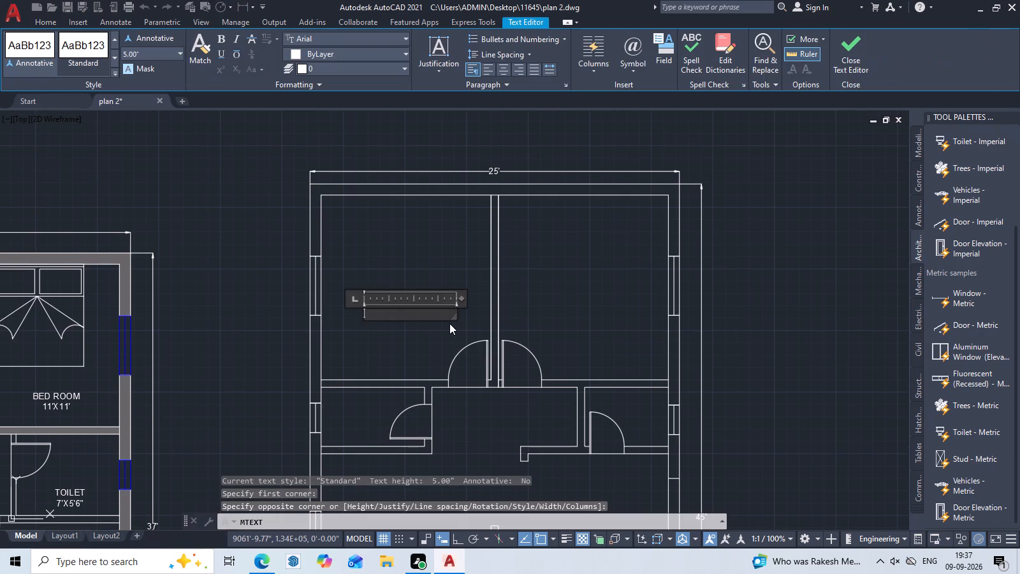
{"action": "type", "text": "BED"}
{"action": "key", "text": "space"}
{"action": "type", "text": "ROOM"}
{"action": "key", "text": "Return"}
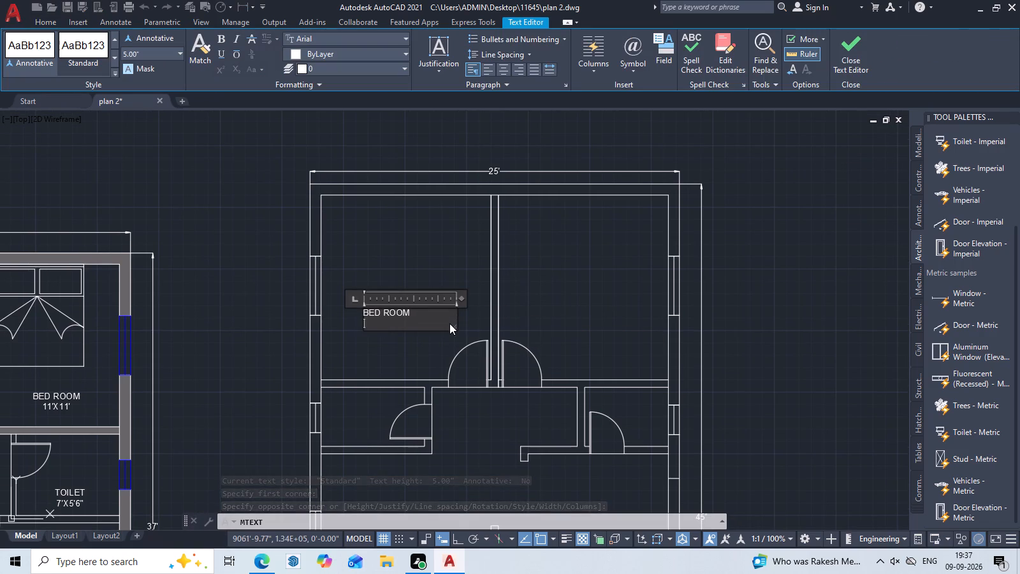
{"action": "type", "text": "11'6\"X"}
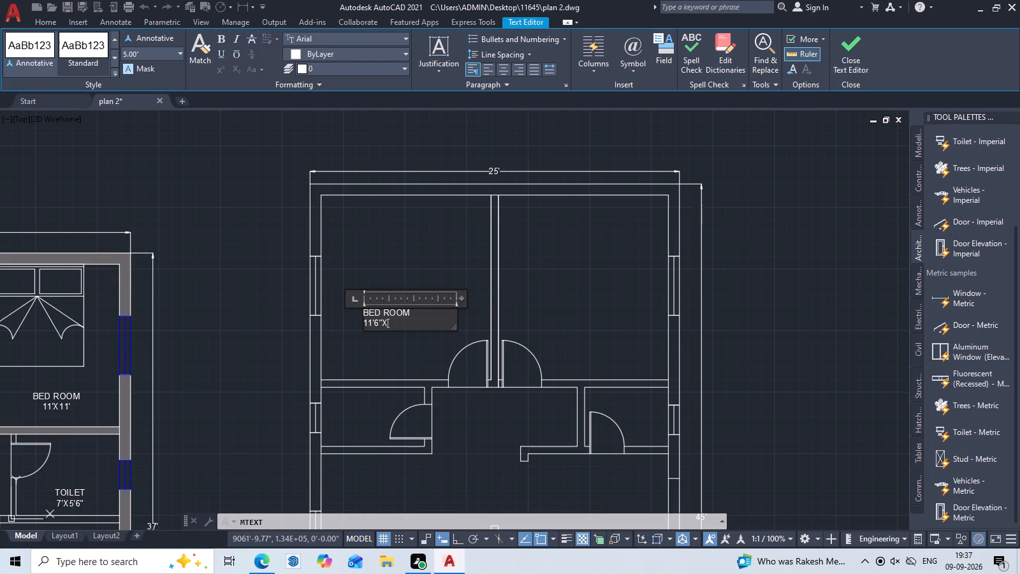
{"action": "key", "text": "space"}
{"action": "type", "text": "12'6\""}
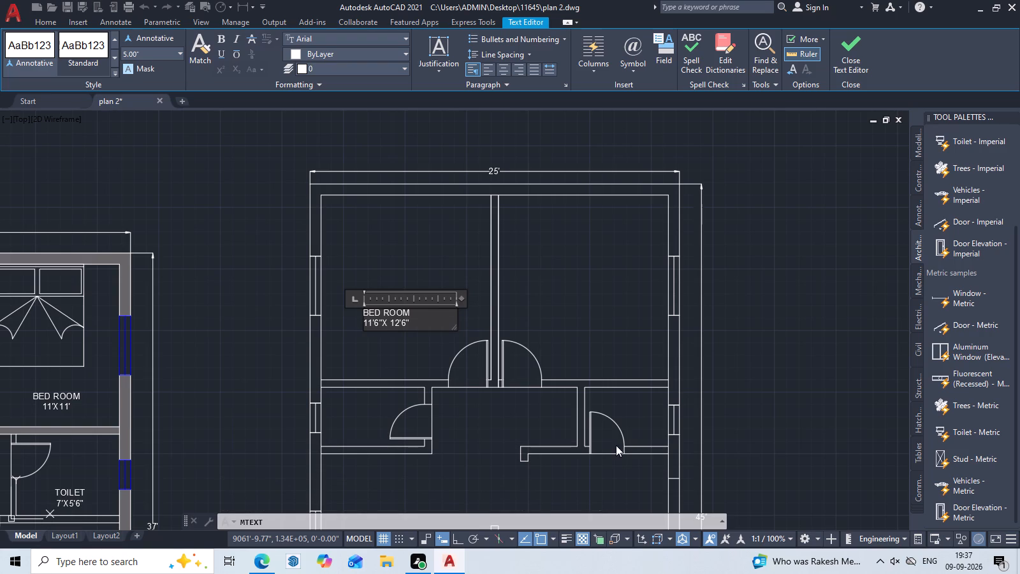
{"action": "left_click", "coordinate": [393, 273]}
Move the bedroom label slightly down within the upper-left room.
{"action": "left_click", "coordinate": [401, 320]}
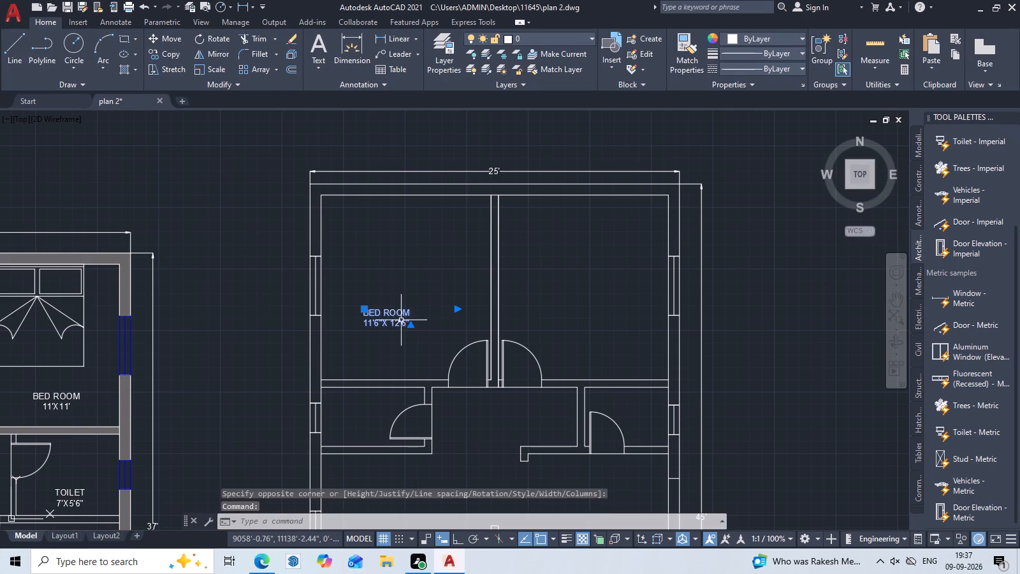
{"action": "type", "text": "M"}
{"action": "key", "text": "space"}
{"action": "left_click", "coordinate": [384, 323]}
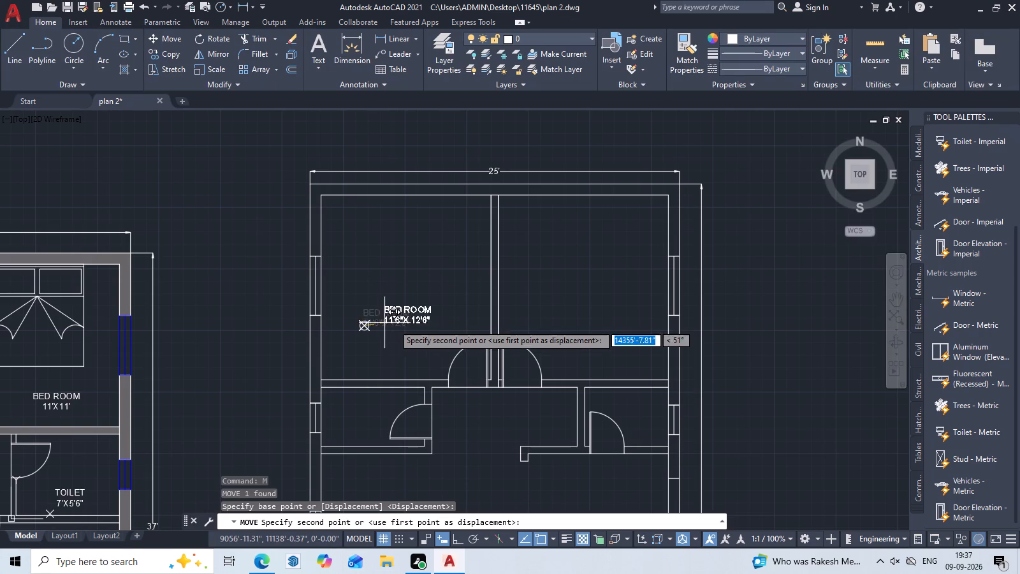
{"action": "left_click", "coordinate": [379, 339]}
{"action": "middle_click_drag", "start_coordinate": [546, 342], "coordinate": [456, 349]}
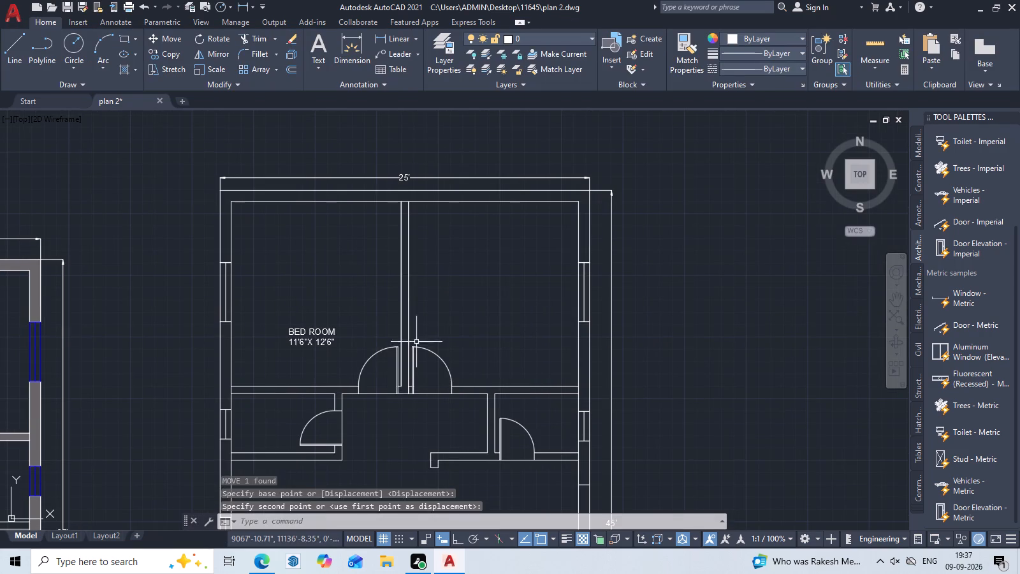
{"action": "key", "text": "Escape"}
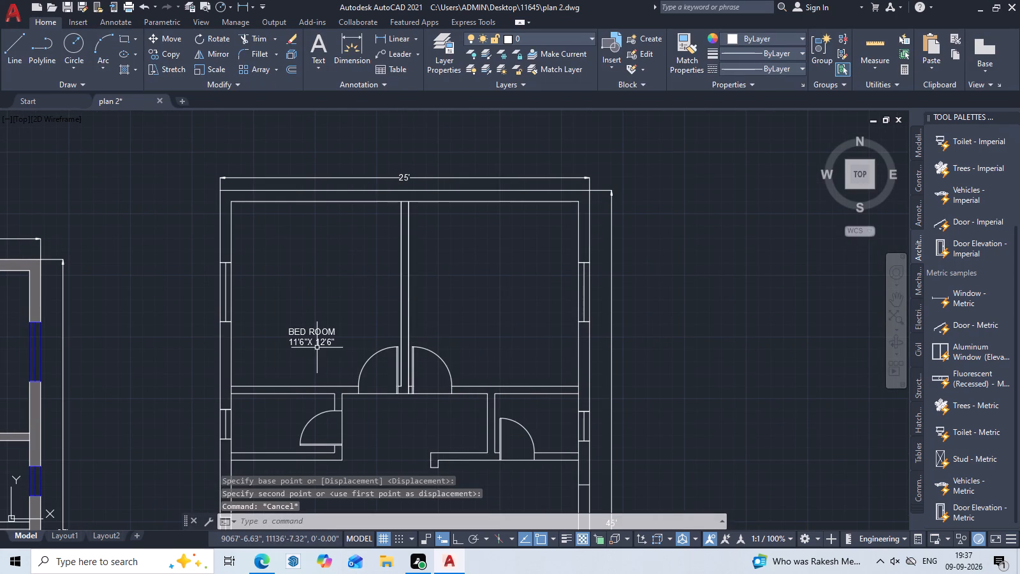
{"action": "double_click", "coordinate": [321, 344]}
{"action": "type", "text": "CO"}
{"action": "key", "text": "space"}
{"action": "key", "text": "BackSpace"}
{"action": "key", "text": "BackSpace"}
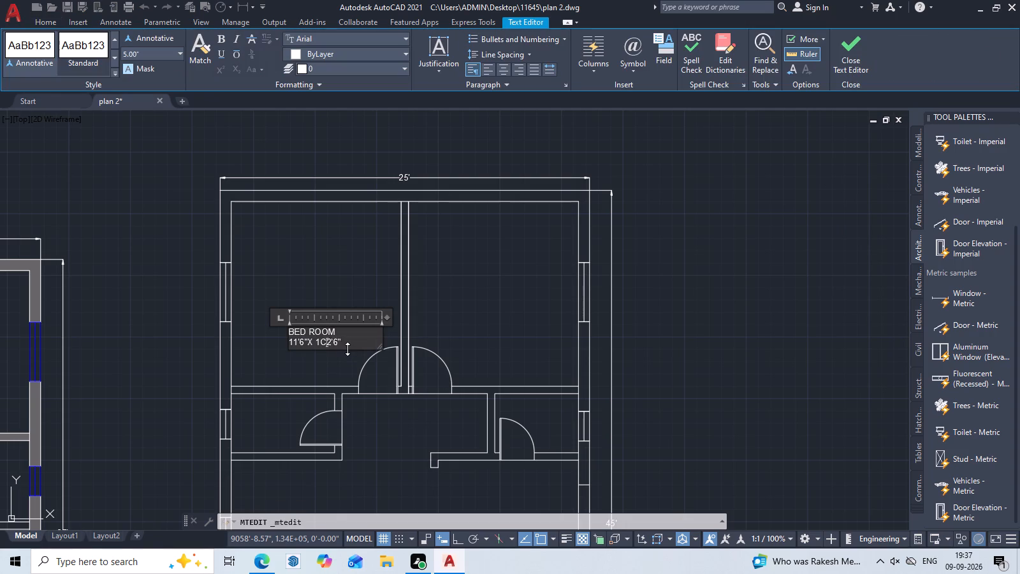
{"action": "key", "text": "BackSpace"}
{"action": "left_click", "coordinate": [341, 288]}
Copy the BED ROOM 11'6"X 12'6" label into the adjacent upper-right room.
{"action": "left_click", "coordinate": [323, 342]}
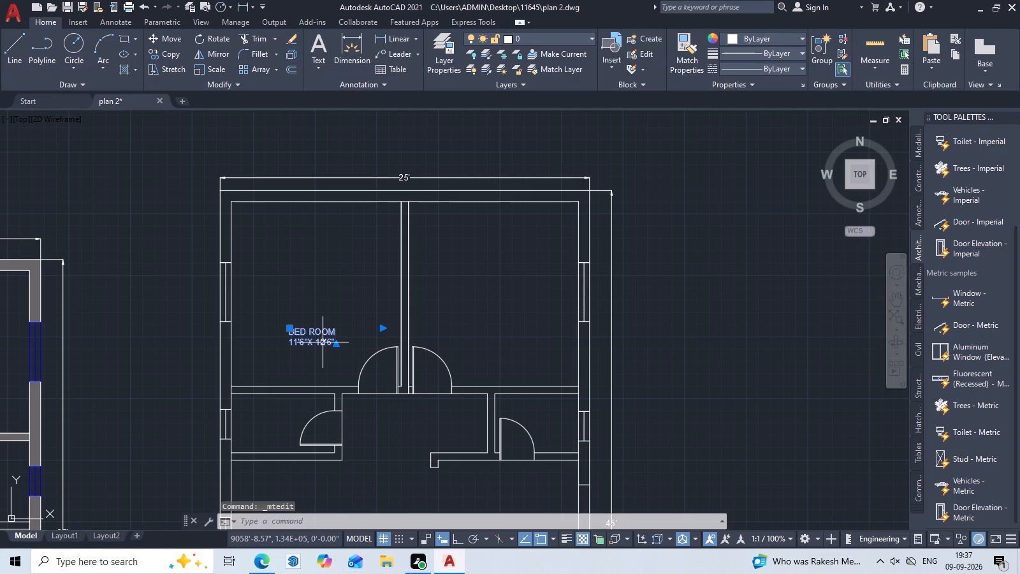
{"action": "type", "text": "CO"}
{"action": "key", "text": "space"}
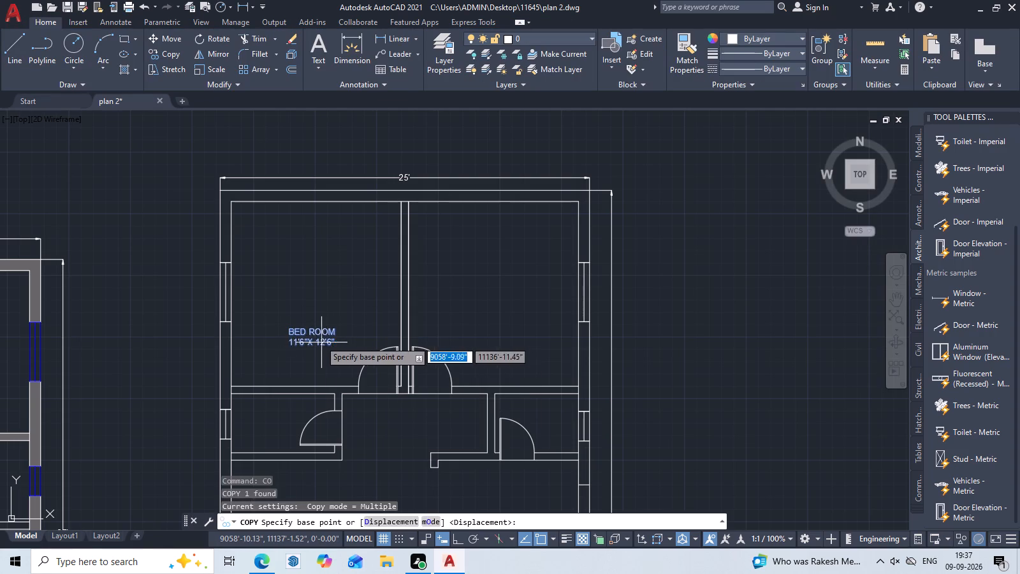
{"action": "double_click", "coordinate": [318, 337]}
{"action": "left_click", "coordinate": [486, 344]}
{"action": "middle_click_drag", "start_coordinate": [495, 332], "coordinate": [509, 216]}
{"action": "key", "text": "Escape"}
Add the two-line label STORE, 5'8"X4' in the small room below the right-hand bedroom of the second floor plan.
{"action": "middle_click_drag", "start_coordinate": [562, 320], "coordinate": [498, 293]}
{"action": "scroll", "coordinate": [498, 293], "scroll_direction": "up", "scroll_amount": 2}
{"action": "middle_click_drag", "start_coordinate": [498, 293], "coordinate": [550, 374]}
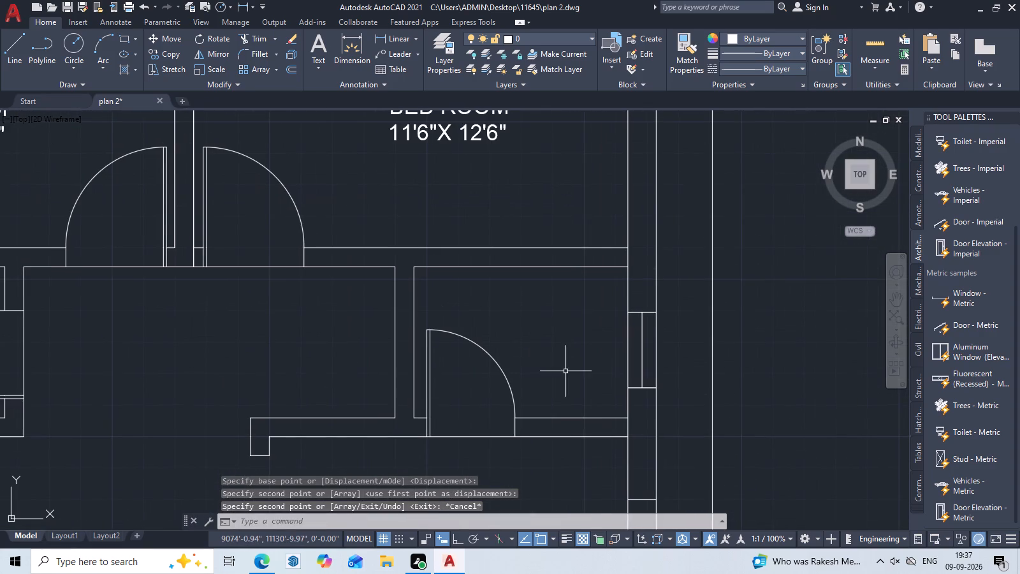
{"action": "middle_click_drag", "start_coordinate": [565, 371], "coordinate": [537, 379]}
{"action": "type", "text": "T"}
{"action": "key", "text": "space"}
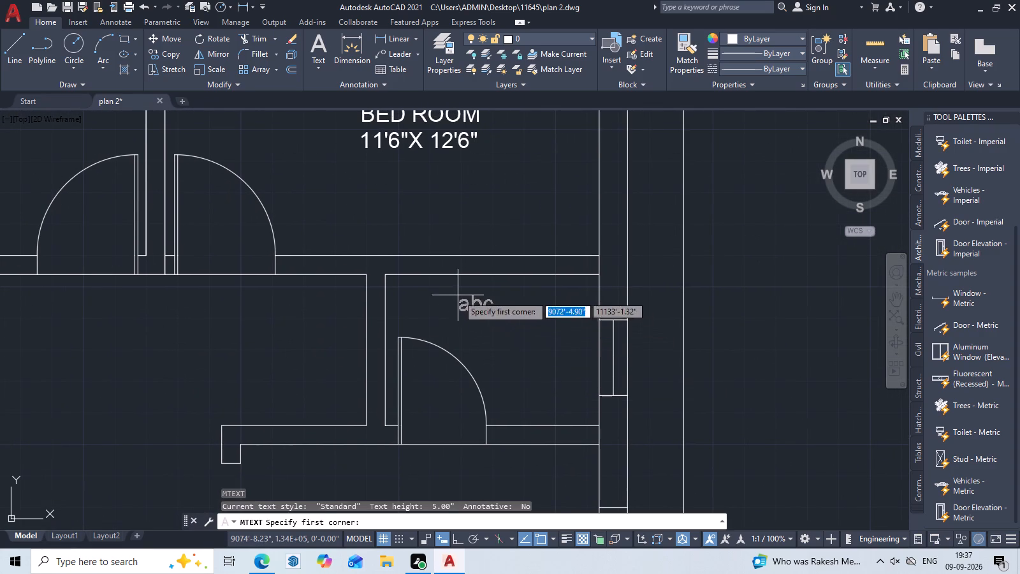
{"action": "left_click", "coordinate": [458, 295]}
{"action": "left_click", "coordinate": [540, 300]}
{"action": "type", "text": "ST"}
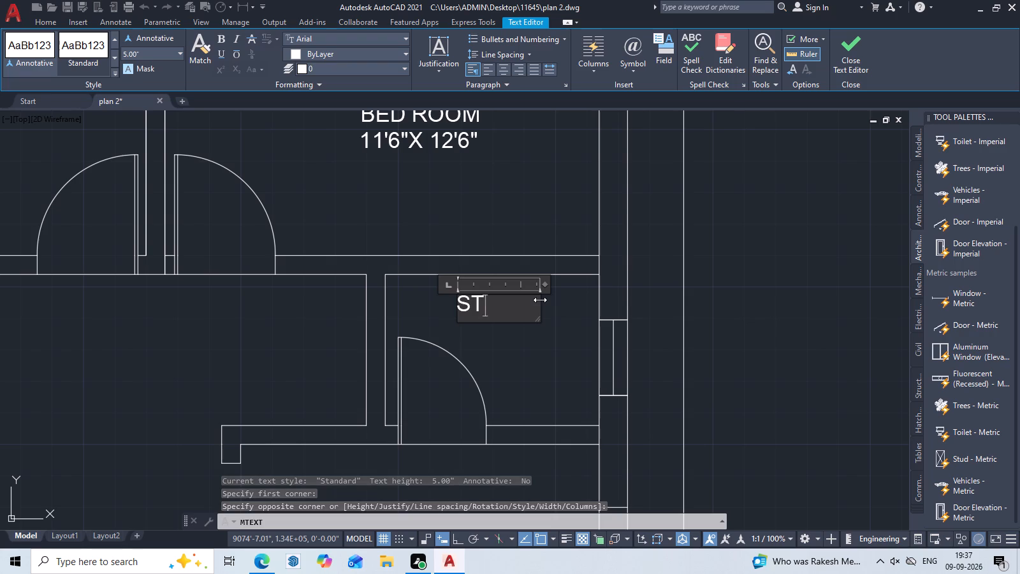
{"action": "type", "text": "ORE"}
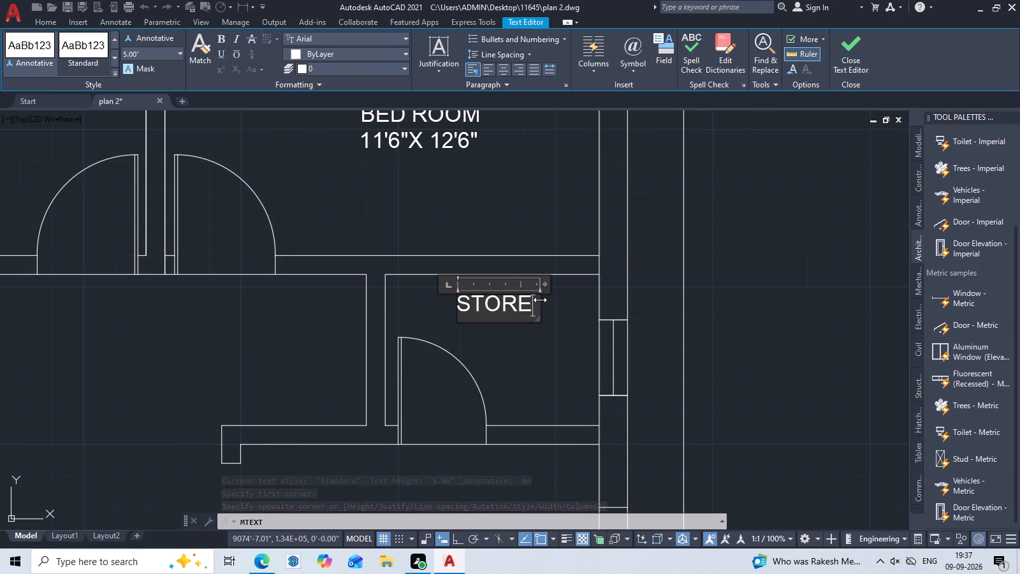
{"action": "key", "text": "Return"}
{"action": "type", "text": "5'"}
{"action": "type", "text": "8\""}
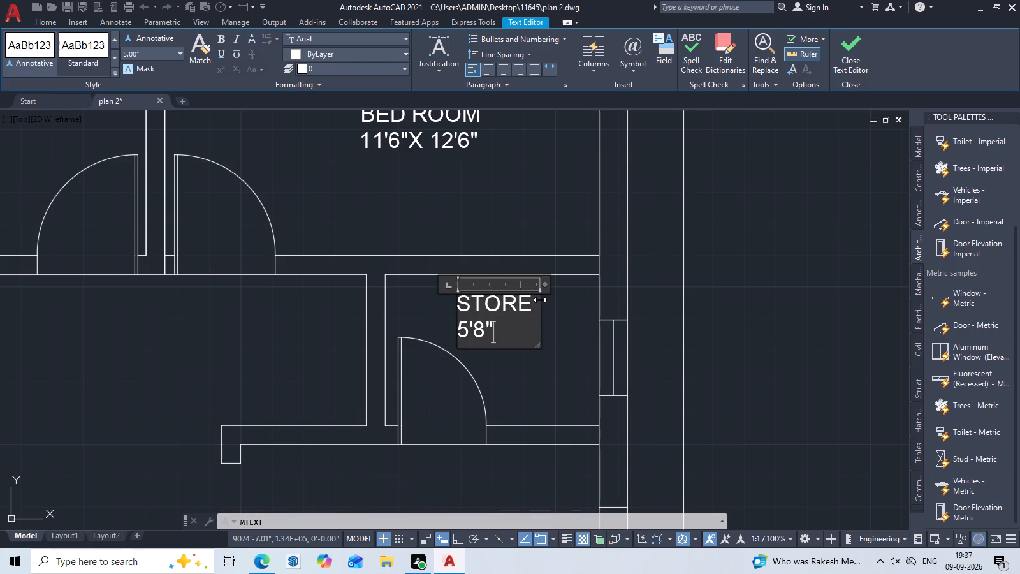
{"action": "key", "text": "x"}
{"action": "type", "text": "4'"}
{"action": "left_click", "coordinate": [548, 344]}
Write the two-line label C TOILET, 7'X4' in the small room below the left-hand bedroom of the second floor plan.
{"action": "scroll", "coordinate": [550, 360], "scroll_direction": "down", "scroll_amount": 2}
{"action": "middle_click_drag", "start_coordinate": [593, 358], "coordinate": [637, 350]}
{"action": "middle_click_drag", "start_coordinate": [462, 359], "coordinate": [528, 357]}
{"action": "middle_click_drag", "start_coordinate": [408, 360], "coordinate": [519, 367]}
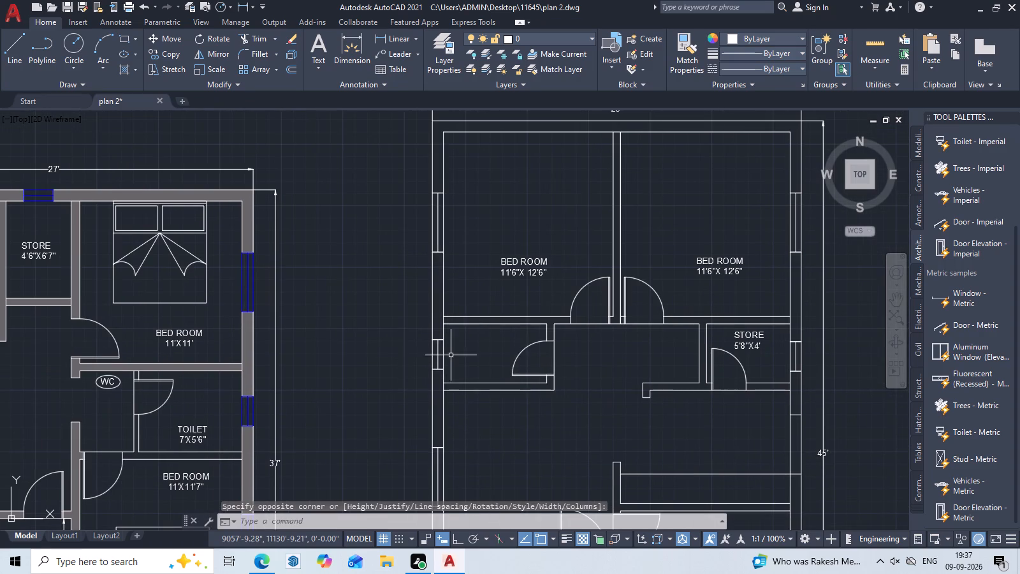
{"action": "scroll", "coordinate": [494, 350], "scroll_direction": "up", "scroll_amount": 2}
{"action": "type", "text": "T"}
{"action": "key", "text": "space"}
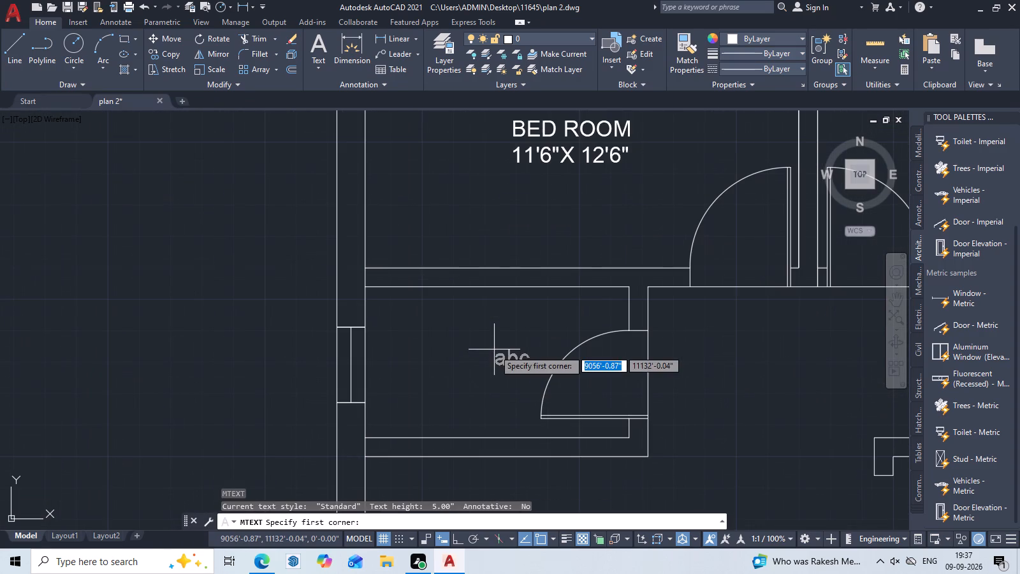
{"action": "left_click", "coordinate": [396, 303]}
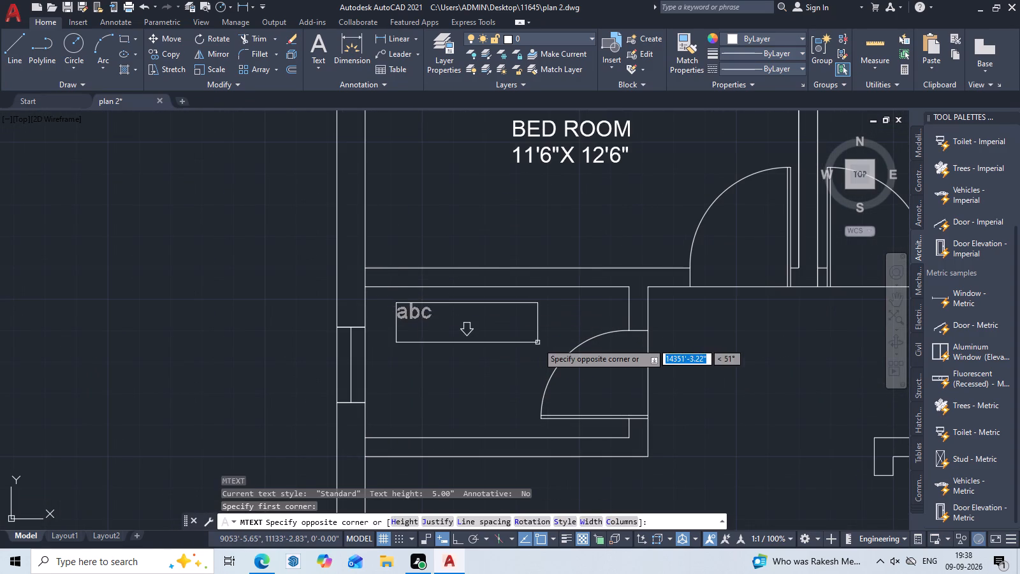
{"action": "left_click", "coordinate": [537, 342]}
{"action": "type", "text": "C"}
{"action": "key", "text": "space"}
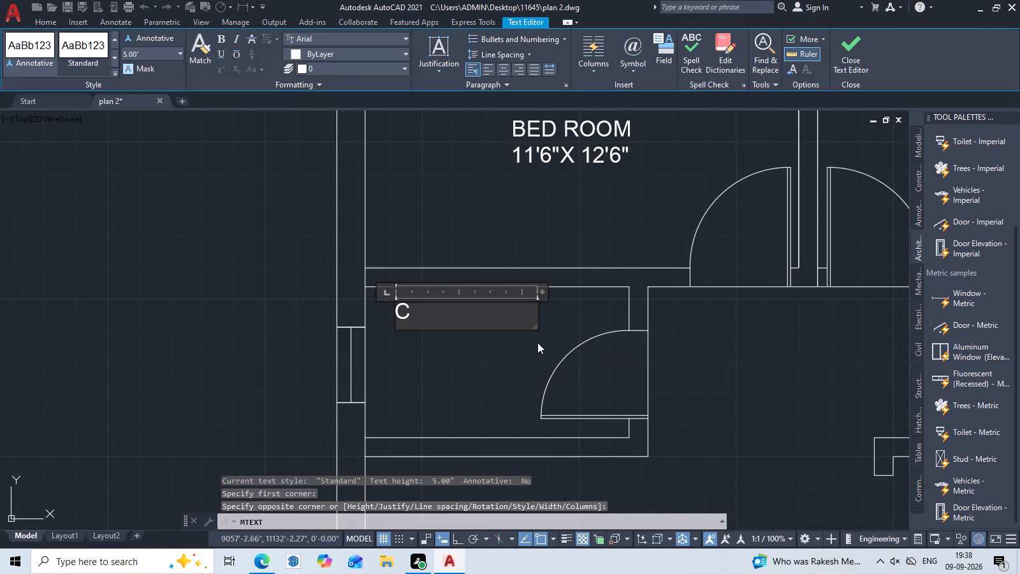
{"action": "type", "text": "TOILET"}
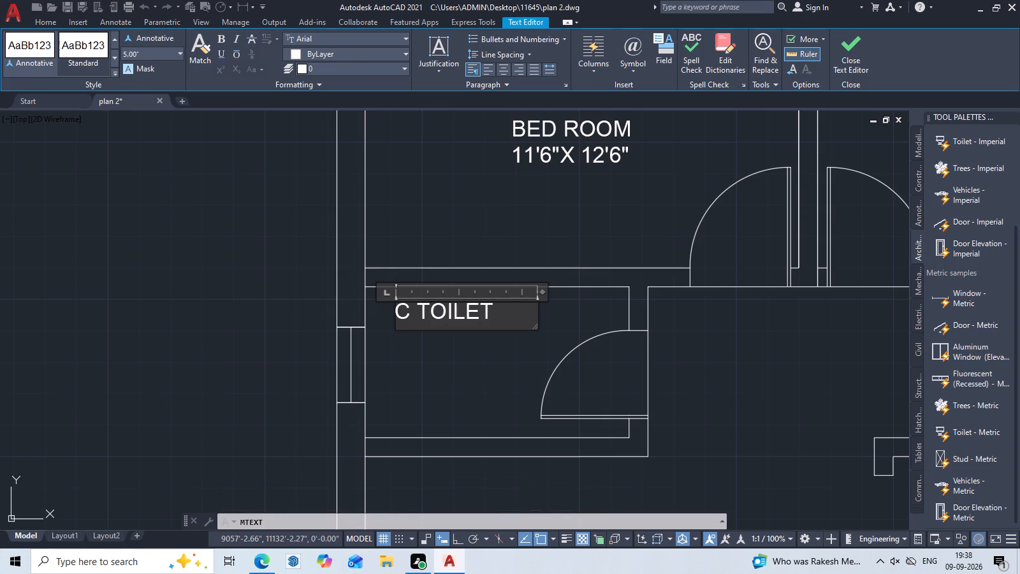
{"action": "key", "text": "Return"}
{"action": "key", "text": "7"}
{"action": "key", "text": "shift+quotedbl"}
{"action": "key", "text": "BackSpace"}
{"action": "key", "text": "apostrophe"}
{"action": "type", "text": "X4'"}
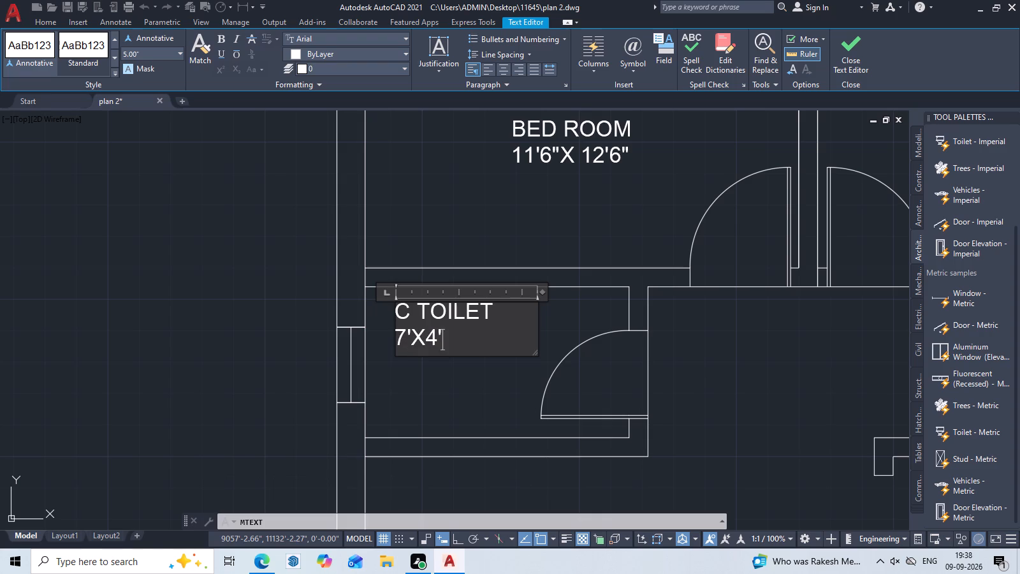
Centre-align both lines of the C TOILET 7'X4' label and finish the text.
{"action": "triple_click", "coordinate": [472, 321]}
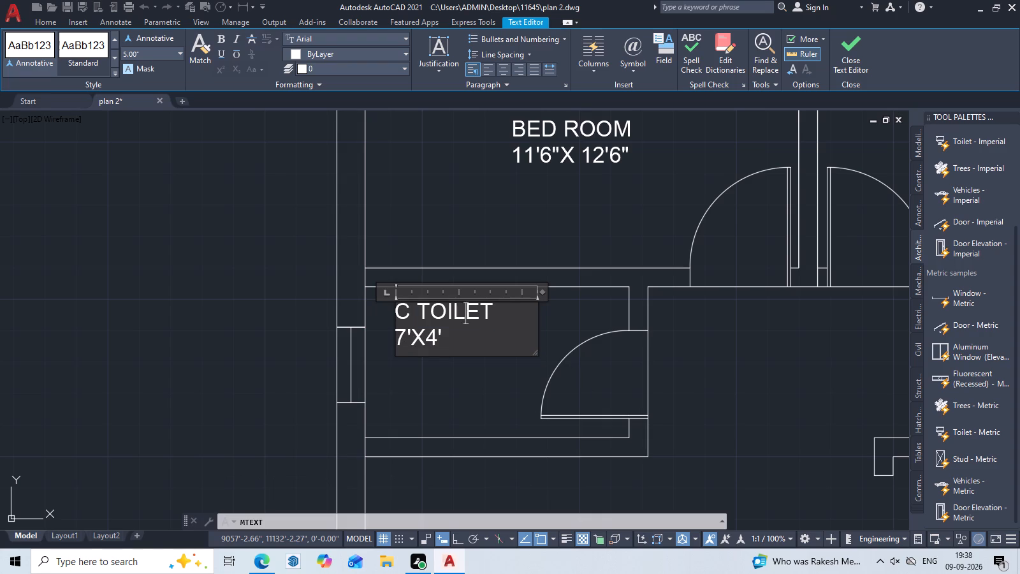
{"action": "left_click", "coordinate": [472, 321]}
{"action": "triple_click", "coordinate": [459, 309]}
{"action": "left_click", "coordinate": [459, 309]}
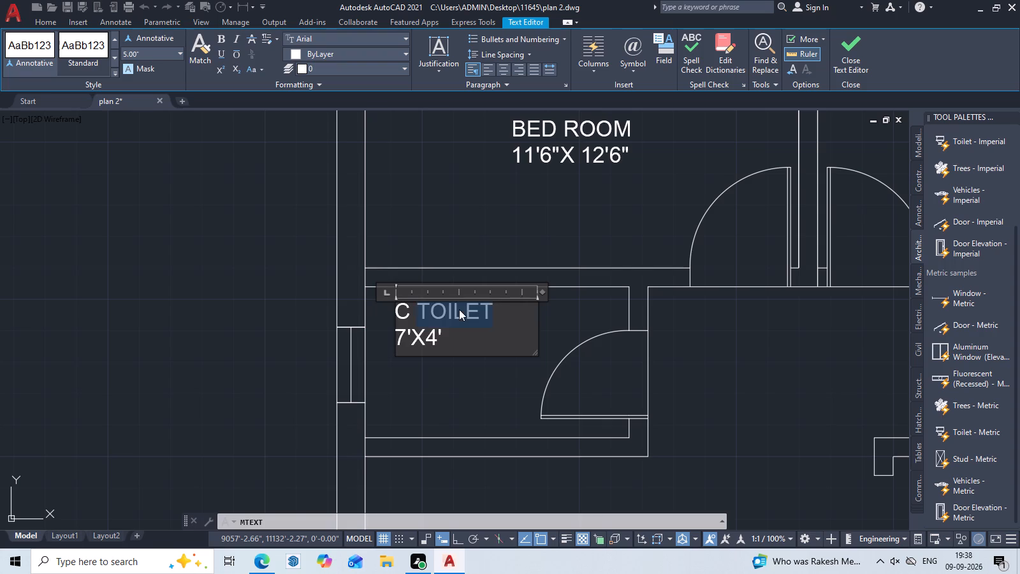
{"action": "triple_click", "coordinate": [459, 309]}
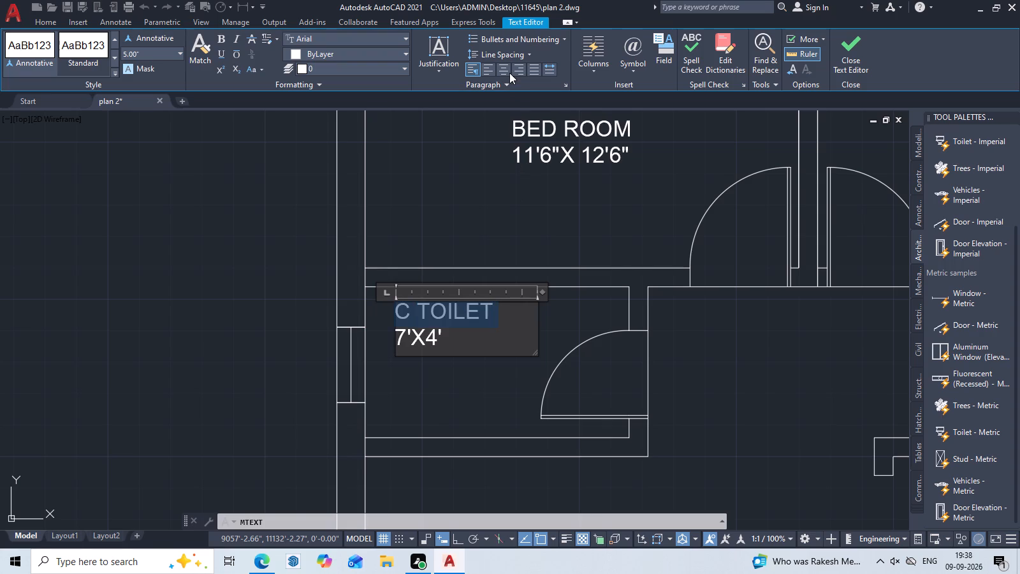
{"action": "left_click", "coordinate": [509, 73]}
{"action": "triple_click", "coordinate": [434, 342]}
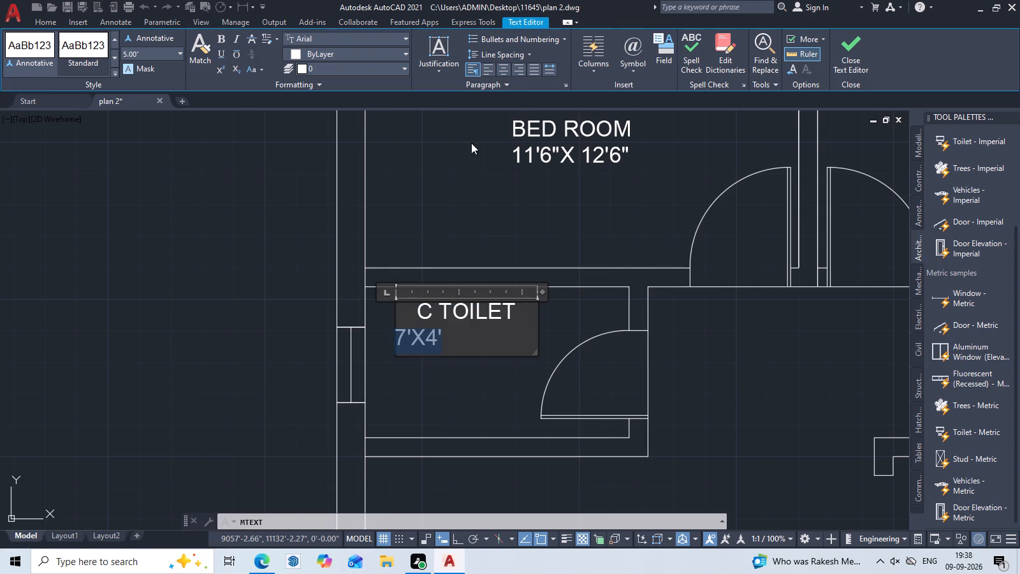
{"action": "left_click", "coordinate": [509, 71]}
{"action": "left_click", "coordinate": [572, 215]}
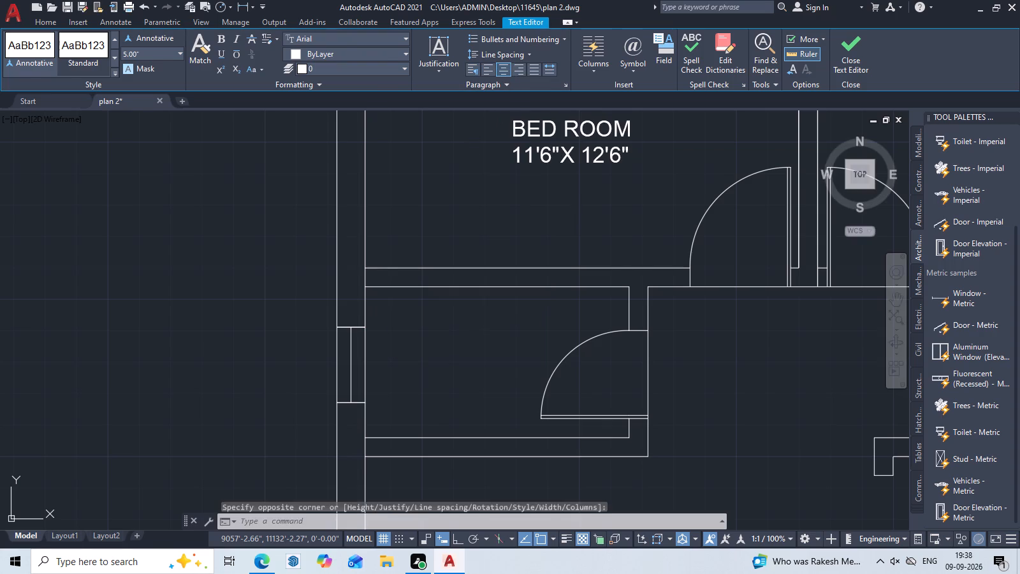
Examine the room names and layout in the blue-walled reference plan against the unlabelled rooms of the second floor plan.
{"action": "scroll", "coordinate": [553, 327], "scroll_direction": "down", "scroll_amount": 2}
{"action": "middle_click_drag", "start_coordinate": [585, 354], "coordinate": [491, 177]}
{"action": "middle_click", "coordinate": [525, 248]}
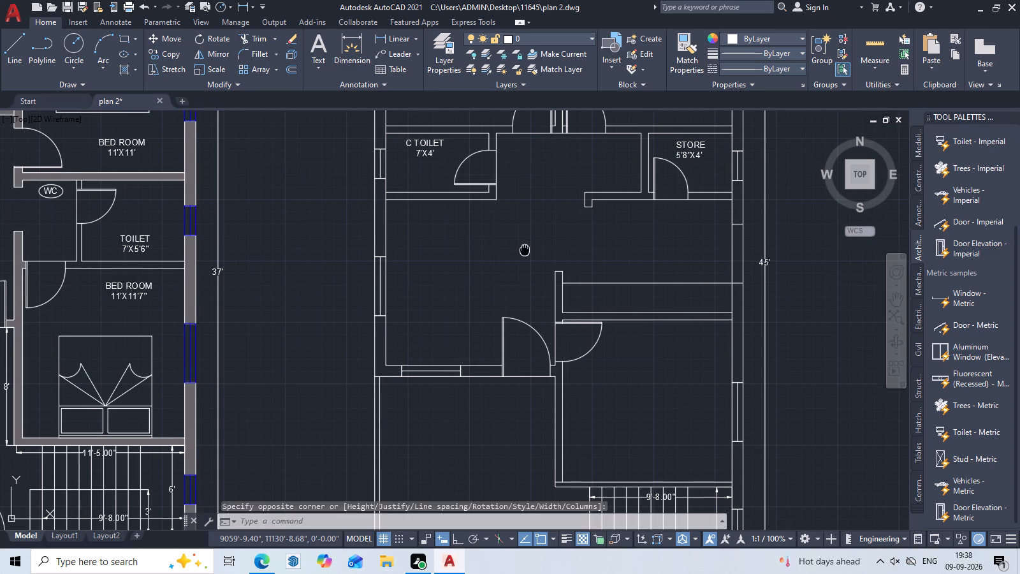
{"action": "middle_click_drag", "start_coordinate": [481, 276], "coordinate": [483, 246]}
{"action": "scroll", "coordinate": [288, 263], "scroll_direction": "down", "scroll_amount": 1}
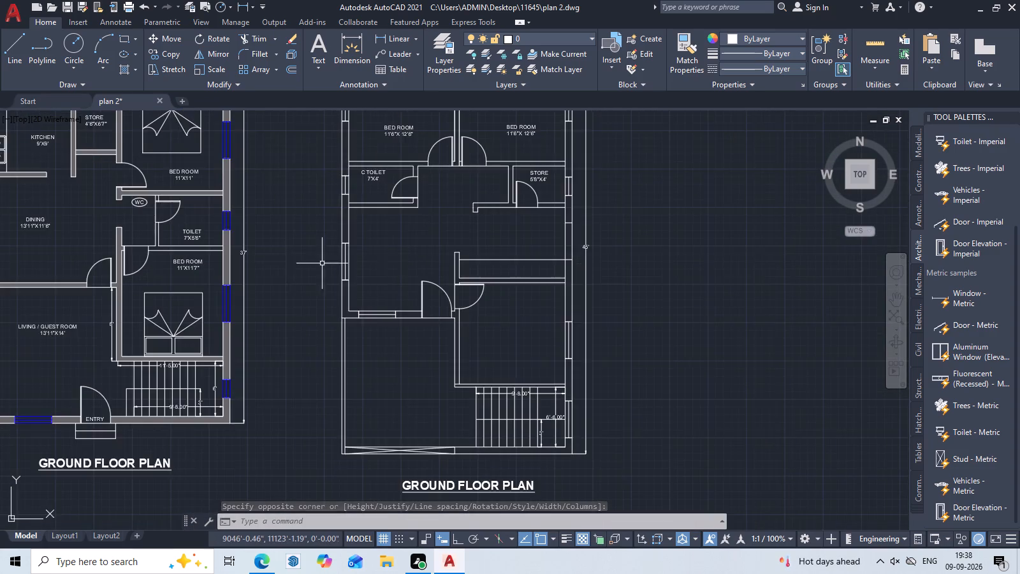
{"action": "middle_click_drag", "start_coordinate": [402, 265], "coordinate": [616, 272]}
{"action": "scroll", "coordinate": [406, 286], "scroll_direction": "down", "scroll_amount": 2}
{"action": "middle_click_drag", "start_coordinate": [372, 303], "coordinate": [517, 305]}
{"action": "scroll", "coordinate": [229, 306], "scroll_direction": "up", "scroll_amount": 1}
{"action": "middle_click_drag", "start_coordinate": [175, 303], "coordinate": [309, 303]}
{"action": "scroll", "coordinate": [229, 270], "scroll_direction": "up", "scroll_amount": 2}
{"action": "middle_click_drag", "start_coordinate": [230, 270], "coordinate": [203, 353]}
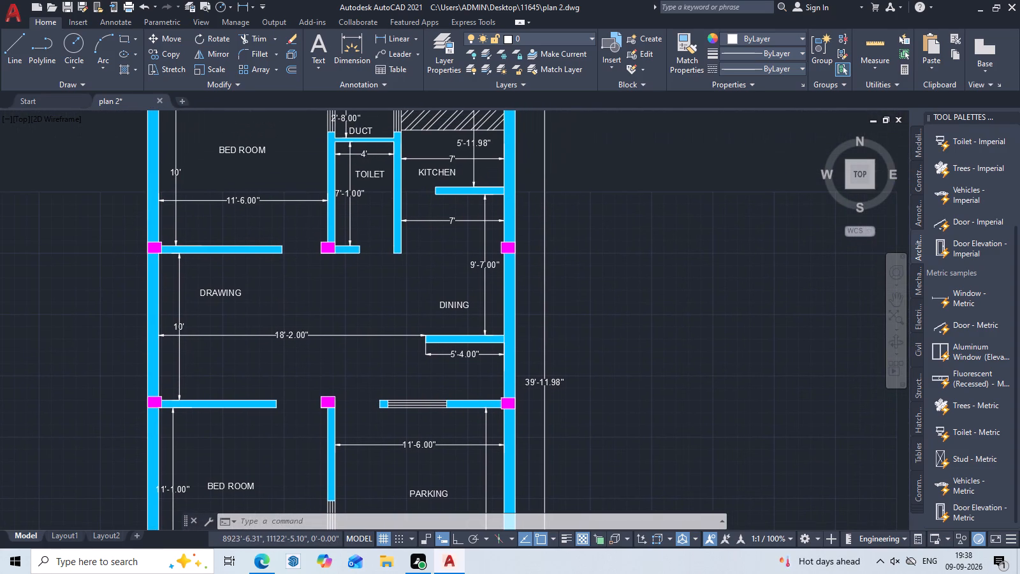
{"action": "scroll", "coordinate": [294, 327], "scroll_direction": "down", "scroll_amount": 2}
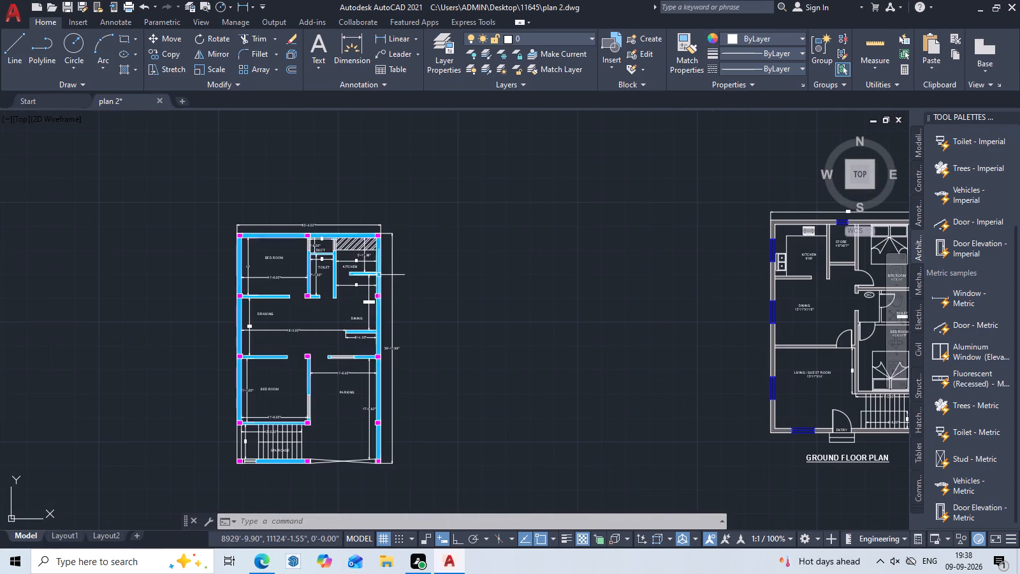
{"action": "scroll", "coordinate": [379, 275], "scroll_direction": "up", "scroll_amount": 1}
{"action": "scroll", "coordinate": [326, 407], "scroll_direction": "up", "scroll_amount": 2}
{"action": "middle_click_drag", "start_coordinate": [326, 391], "coordinate": [324, 309]}
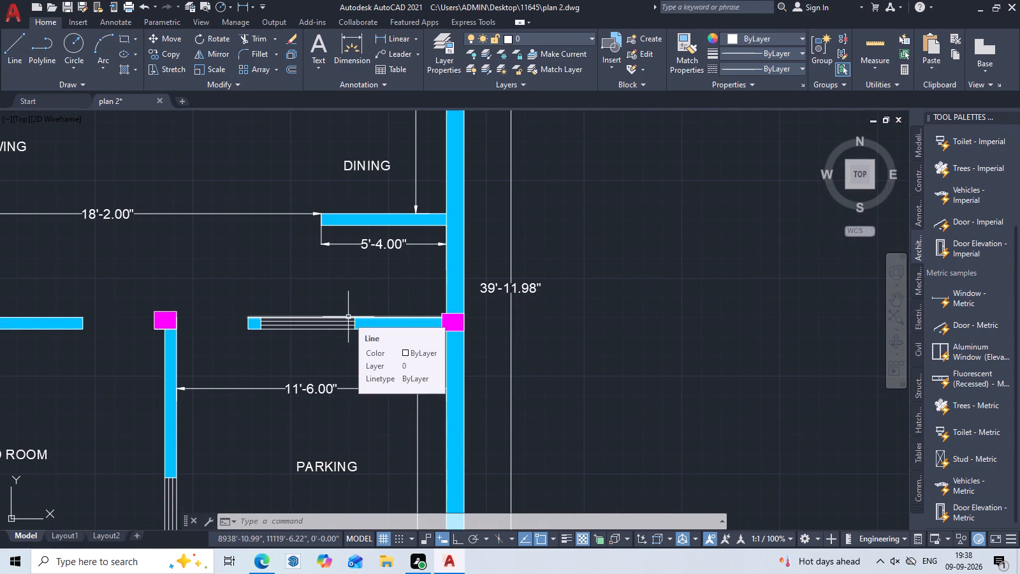
{"action": "middle_click_drag", "start_coordinate": [349, 313], "coordinate": [381, 215]}
{"action": "scroll", "coordinate": [205, 429], "scroll_direction": "down", "scroll_amount": 3}
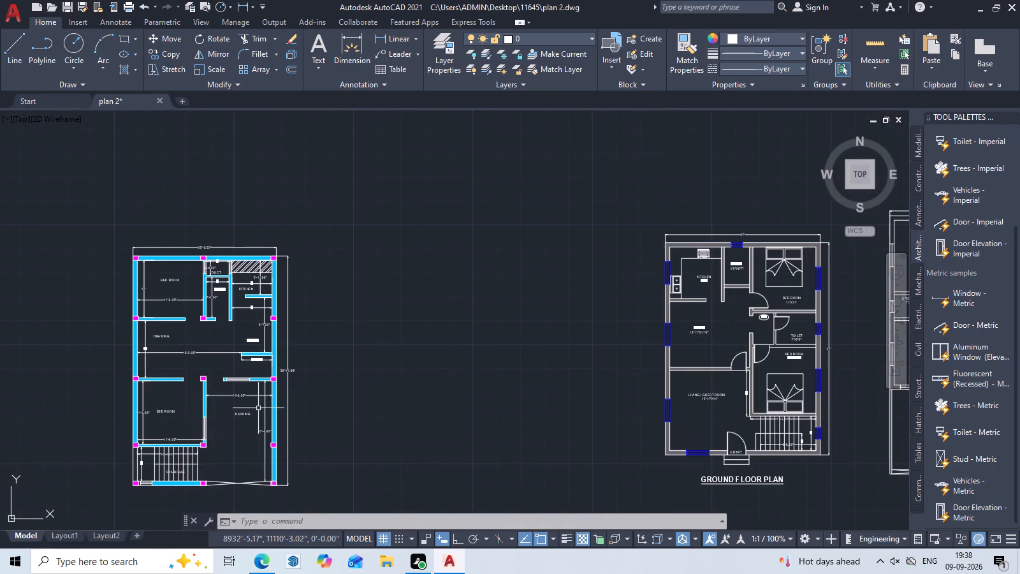
{"action": "scroll", "coordinate": [189, 418], "scroll_direction": "up", "scroll_amount": 3}
{"action": "scroll", "coordinate": [256, 445], "scroll_direction": "down", "scroll_amount": 5}
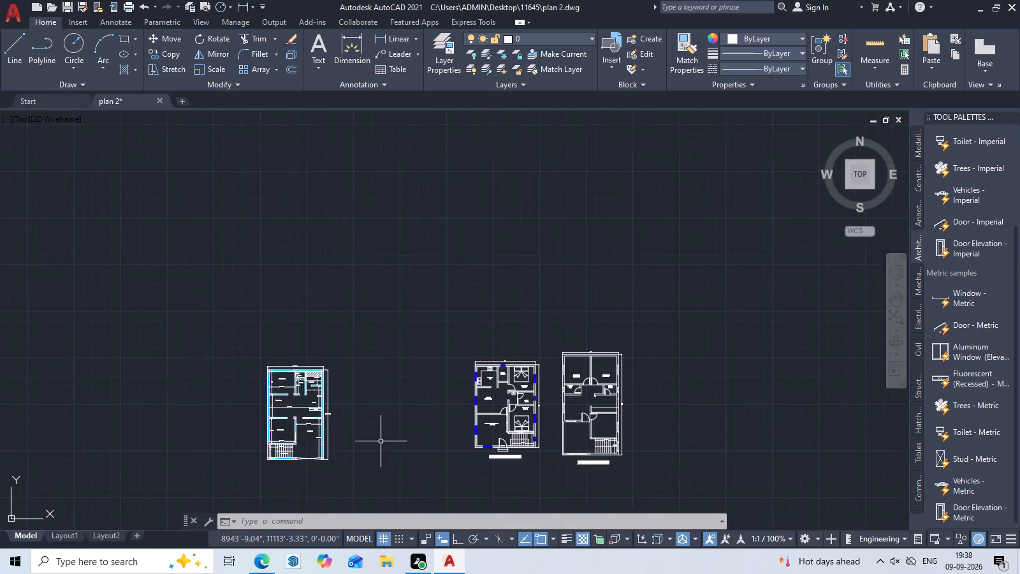
{"action": "middle_click_drag", "start_coordinate": [402, 443], "coordinate": [276, 430]}
{"action": "scroll", "coordinate": [509, 432], "scroll_direction": "up", "scroll_amount": 3}
{"action": "middle_click_drag", "start_coordinate": [425, 423], "coordinate": [385, 411]}
{"action": "middle_click_drag", "start_coordinate": [300, 332], "coordinate": [419, 363]}
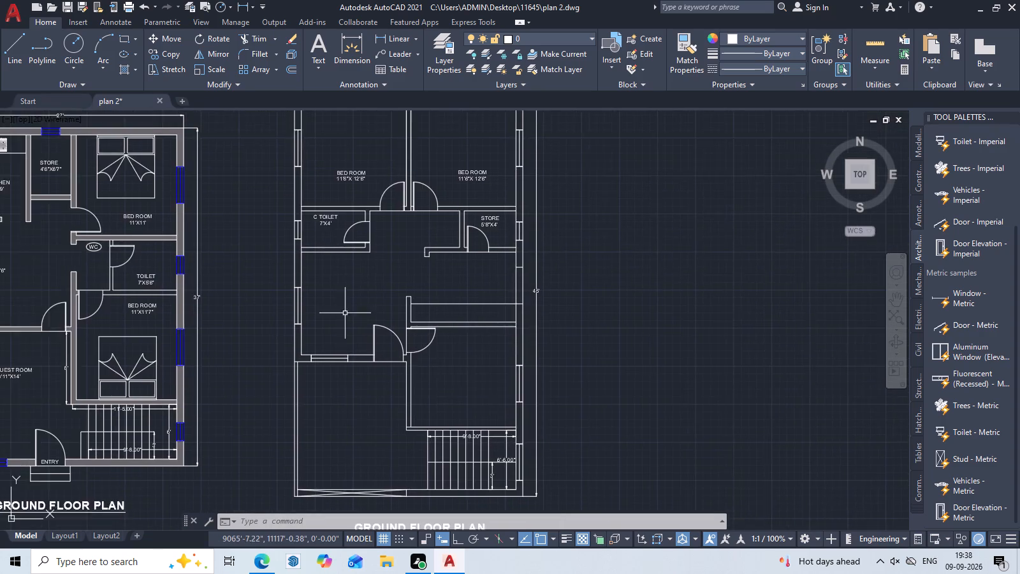
{"action": "scroll", "coordinate": [346, 308], "scroll_direction": "up", "scroll_amount": 1}
{"action": "middle_click_drag", "start_coordinate": [347, 311], "coordinate": [363, 365]}
{"action": "scroll", "coordinate": [68, 324], "scroll_direction": "down", "scroll_amount": 3}
{"action": "middle_click_drag", "start_coordinate": [117, 341], "coordinate": [453, 350]}
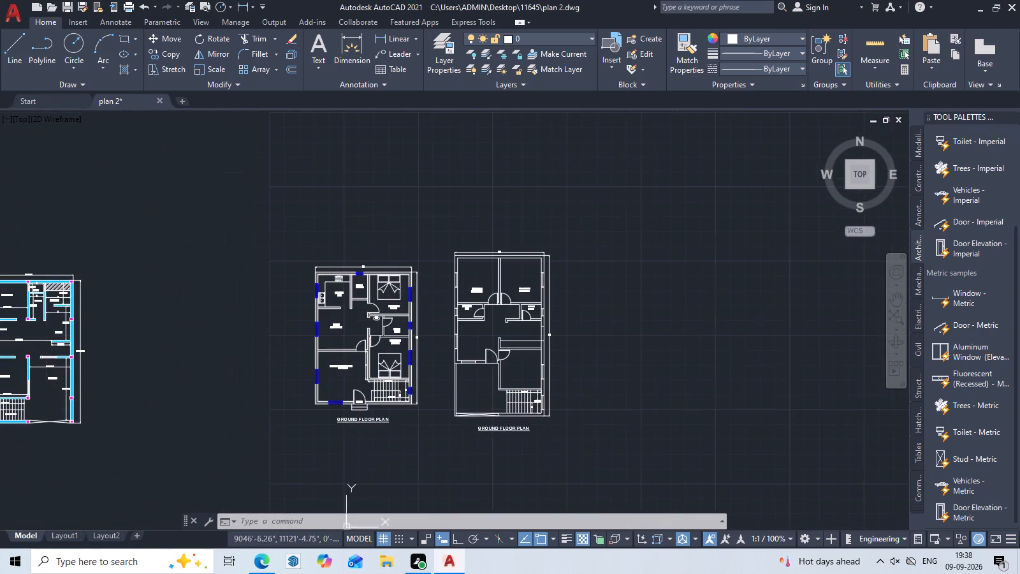
{"action": "middle_click_drag", "start_coordinate": [108, 361], "coordinate": [363, 332]}
{"action": "scroll", "coordinate": [285, 348], "scroll_direction": "up", "scroll_amount": 3}
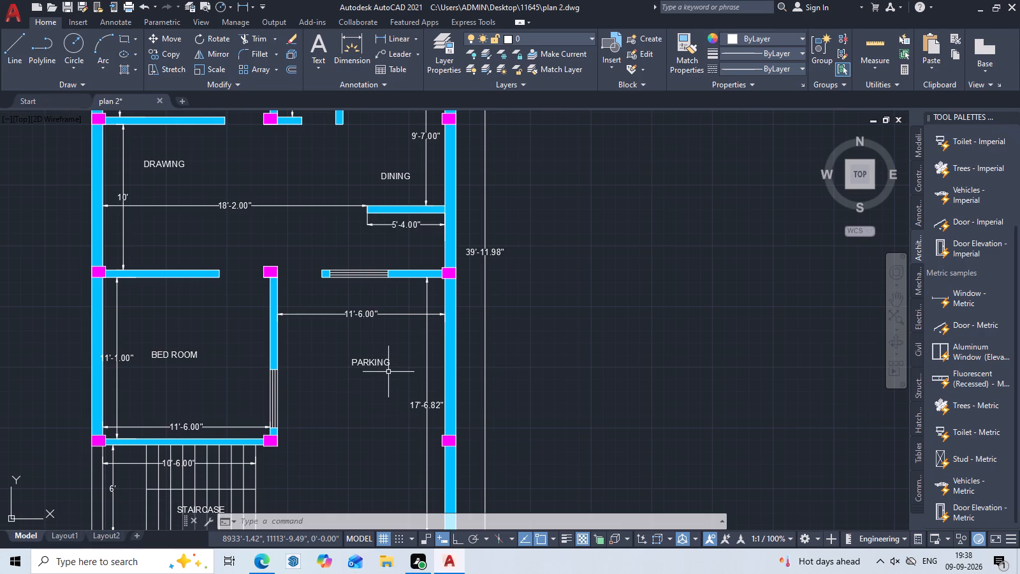
{"action": "scroll", "coordinate": [388, 362], "scroll_direction": "down", "scroll_amount": 4}
{"action": "middle_click_drag", "start_coordinate": [506, 360], "coordinate": [124, 360]}
{"action": "middle_click_drag", "start_coordinate": [473, 353], "coordinate": [375, 353]}
{"action": "scroll", "coordinate": [335, 330], "scroll_direction": "up", "scroll_amount": 2}
{"action": "middle_click_drag", "start_coordinate": [460, 365], "coordinate": [463, 365]}
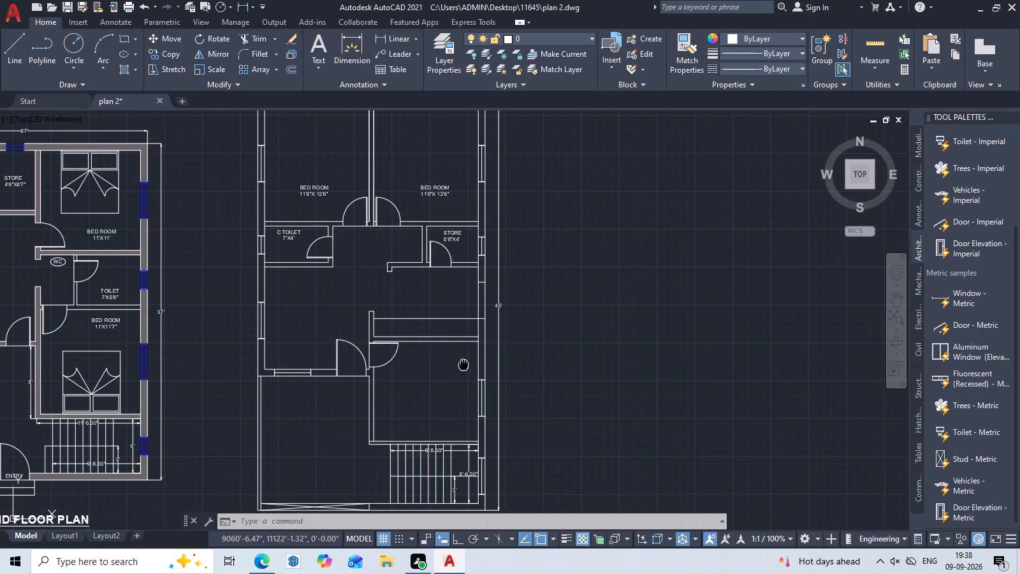
{"action": "middle_click_drag", "start_coordinate": [463, 365], "coordinate": [513, 367]}
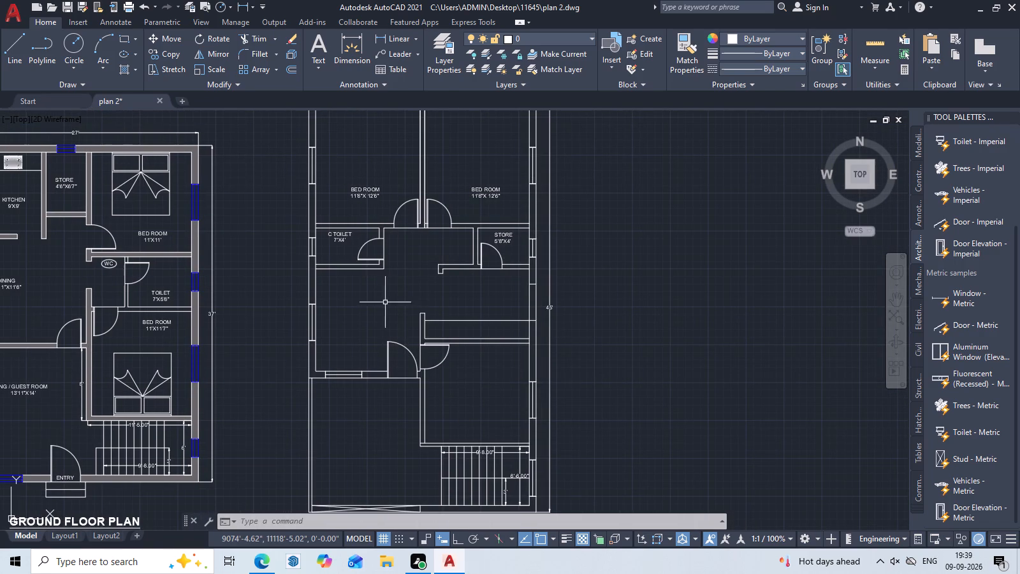
Write the two-line label LIVING / DINING, 13'6"X17'1" in the large room below the C TOILET of the second floor plan.
{"action": "type", "text": "T"}
{"action": "key", "text": "space"}
{"action": "middle_click_drag", "start_coordinate": [362, 313], "coordinate": [377, 337]}
{"action": "scroll", "coordinate": [360, 349], "scroll_direction": "up", "scroll_amount": 2}
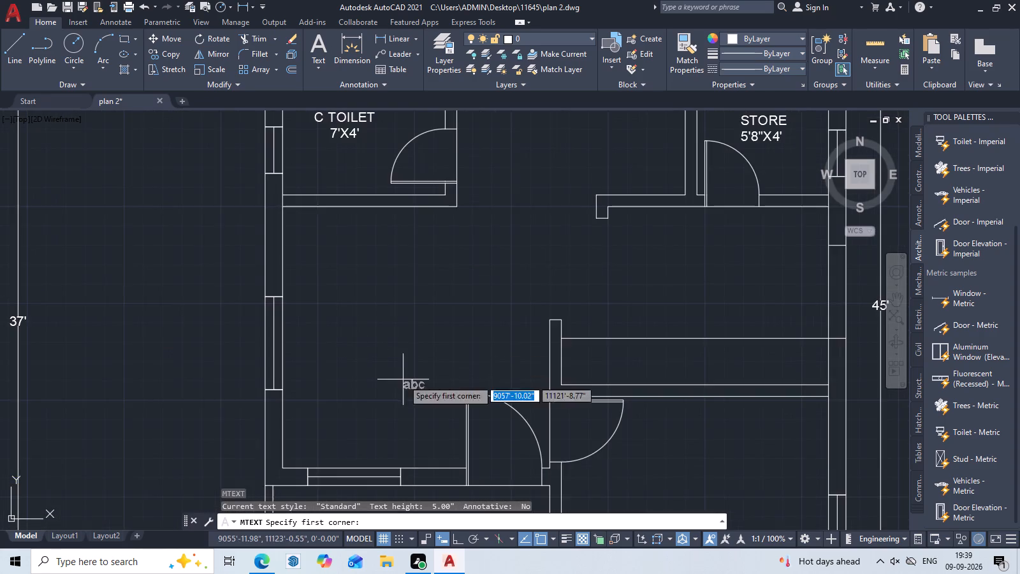
{"action": "middle_click_drag", "start_coordinate": [403, 379], "coordinate": [372, 339]}
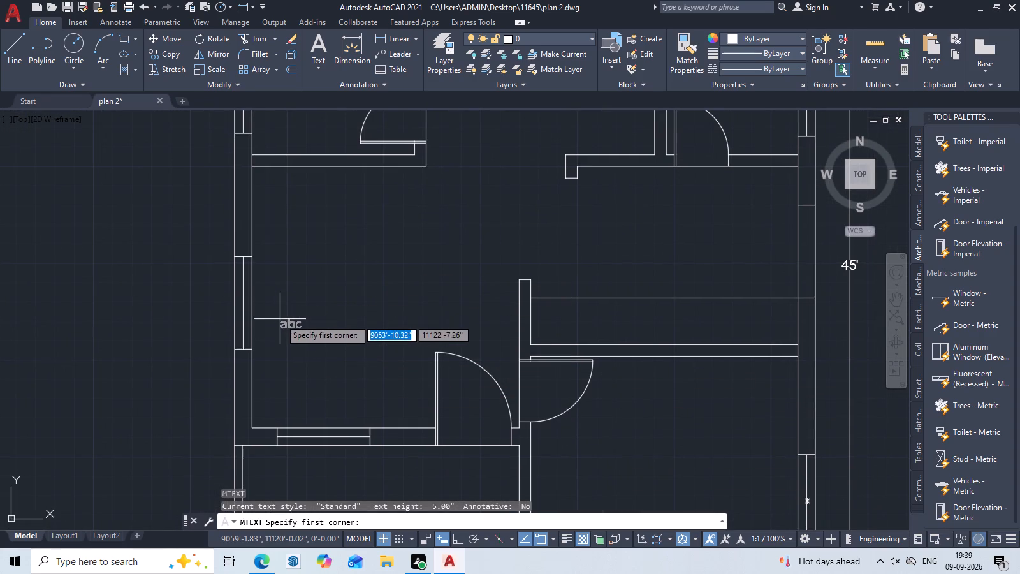
{"action": "middle_click_drag", "start_coordinate": [435, 325], "coordinate": [437, 409]}
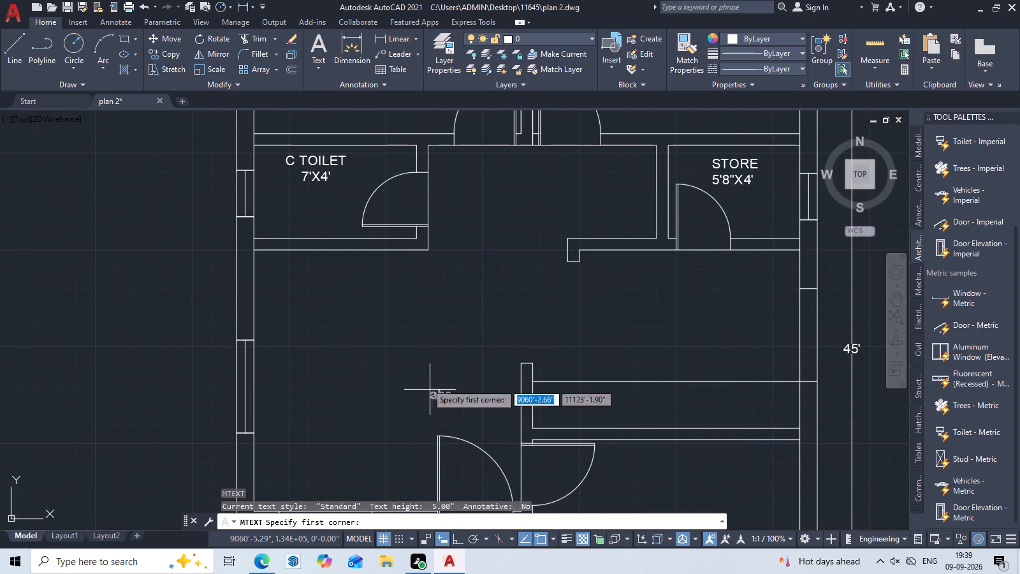
{"action": "left_click", "coordinate": [305, 340]}
{"action": "left_click", "coordinate": [458, 363]}
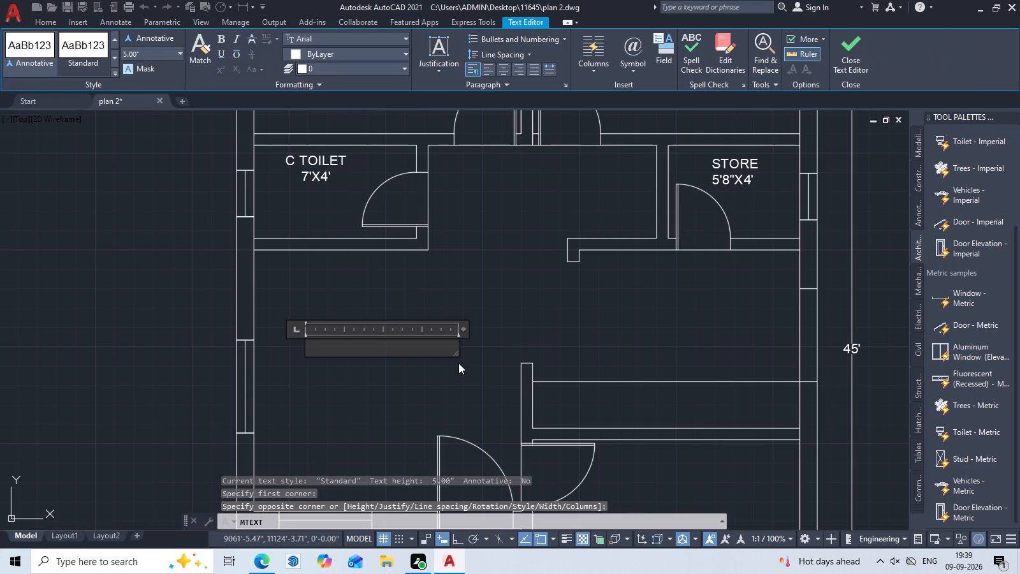
{"action": "type", "text": "LIVING"}
{"action": "key", "text": "space"}
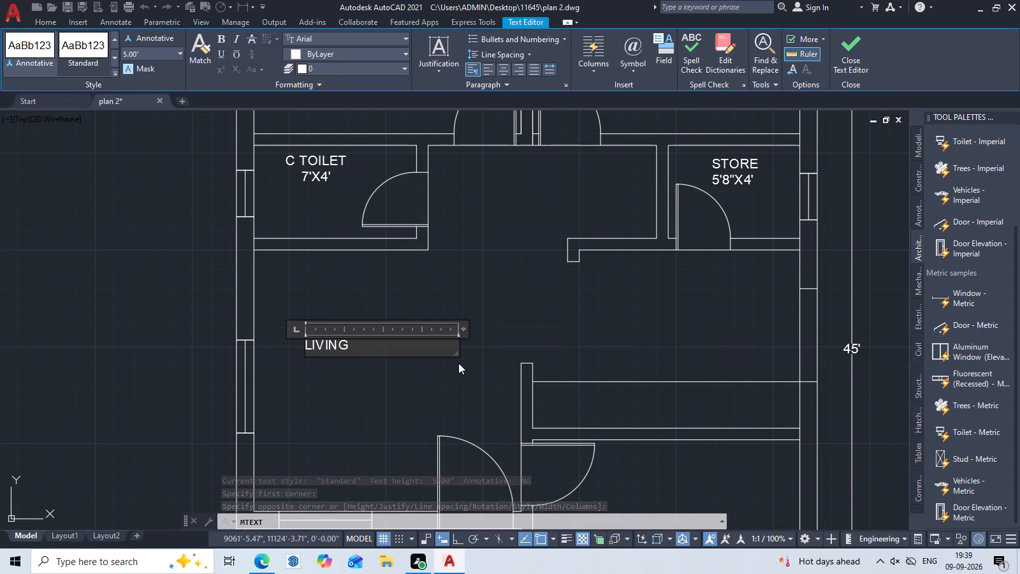
{"action": "type", "text": "/ DINI"}
{"action": "key", "text": "n"}
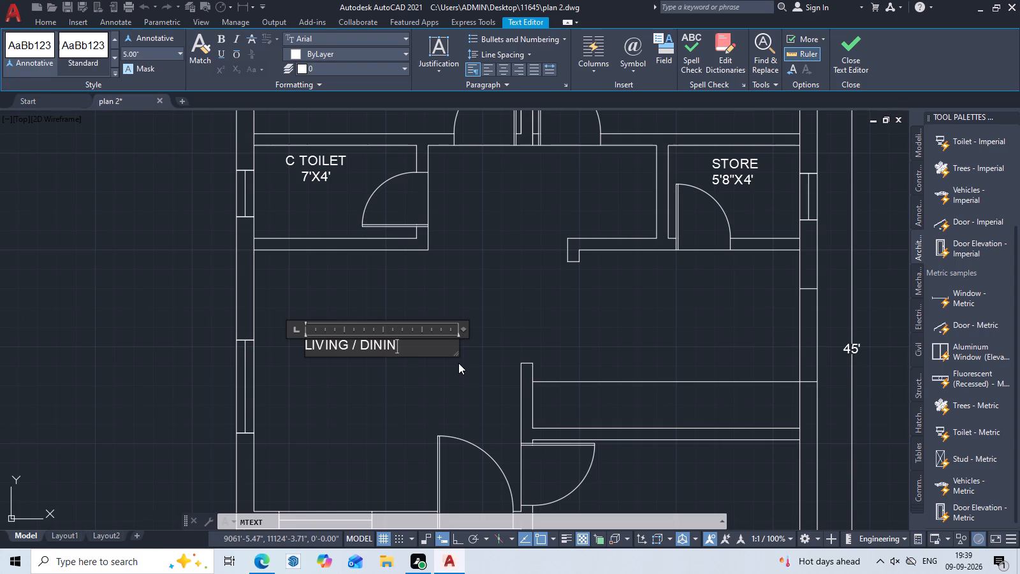
{"action": "key", "text": "g"}
{"action": "key", "text": "Return"}
{"action": "type", "text": "13"}
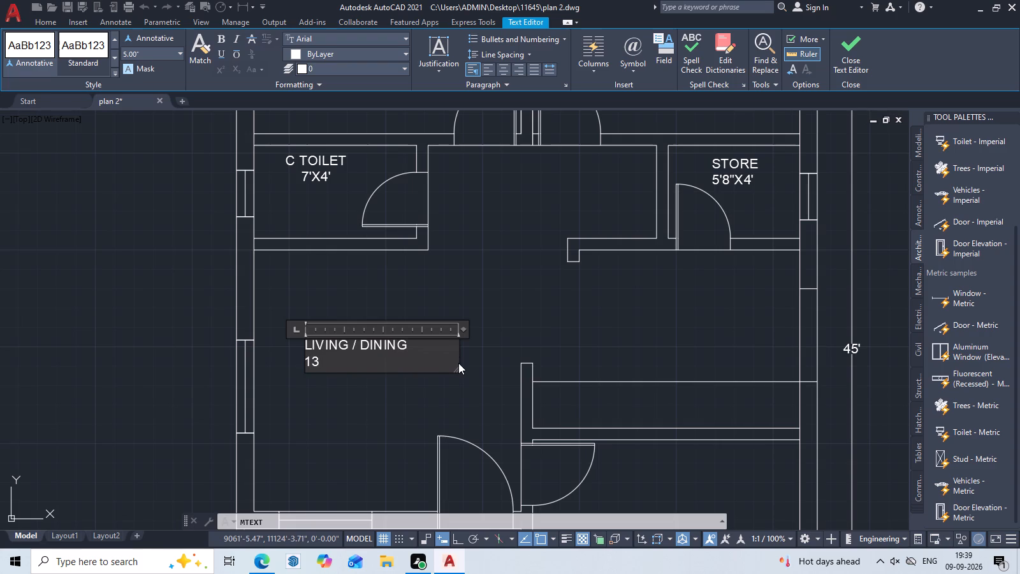
{"action": "key", "text": "apostrophe"}
{"action": "type", "text": "6\""}
{"action": "key", "text": "x"}
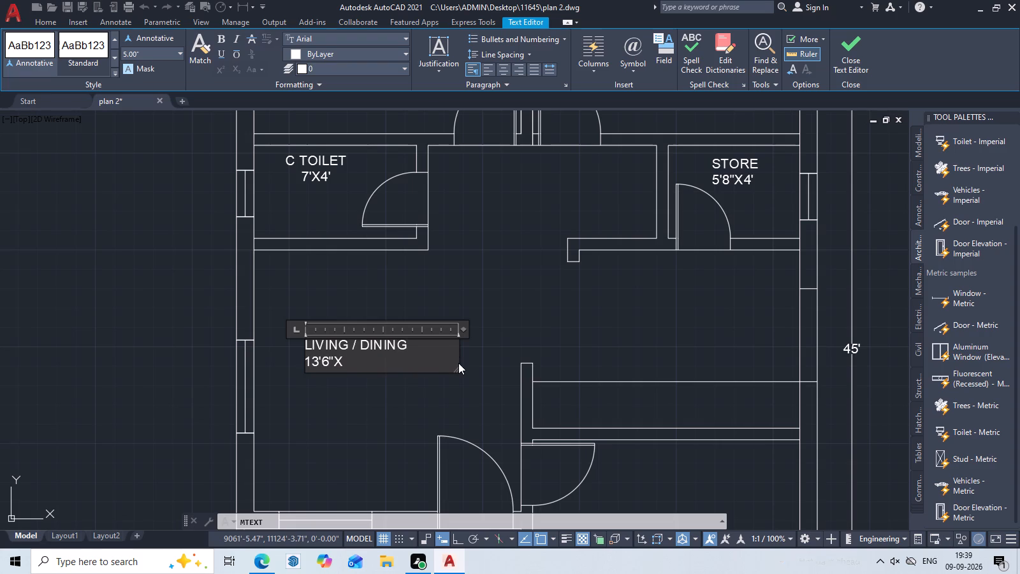
{"action": "type", "text": "17'1\""}
Centre-align both lines of the LIVING / DINING 13'6"X17'1" label and finish the text.
{"action": "double_click", "coordinate": [391, 347]}
{"action": "triple_click", "coordinate": [391, 347]}
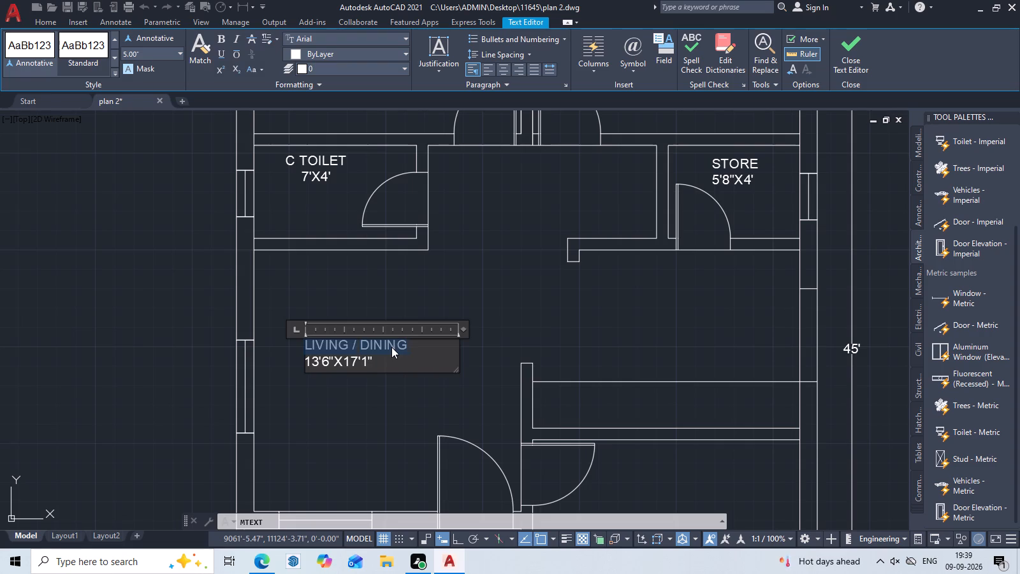
{"action": "left_click", "coordinate": [391, 347]}
{"action": "triple_click", "coordinate": [392, 347]}
{"action": "left_click", "coordinate": [503, 71]}
{"action": "triple_click", "coordinate": [363, 355]}
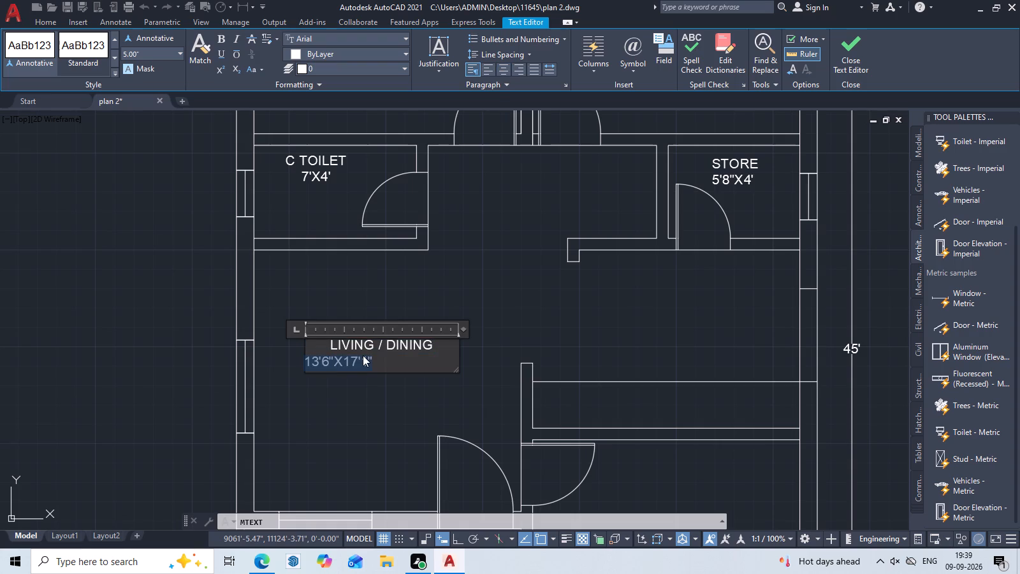
{"action": "left_click", "coordinate": [503, 71]}
{"action": "left_click", "coordinate": [507, 316]}
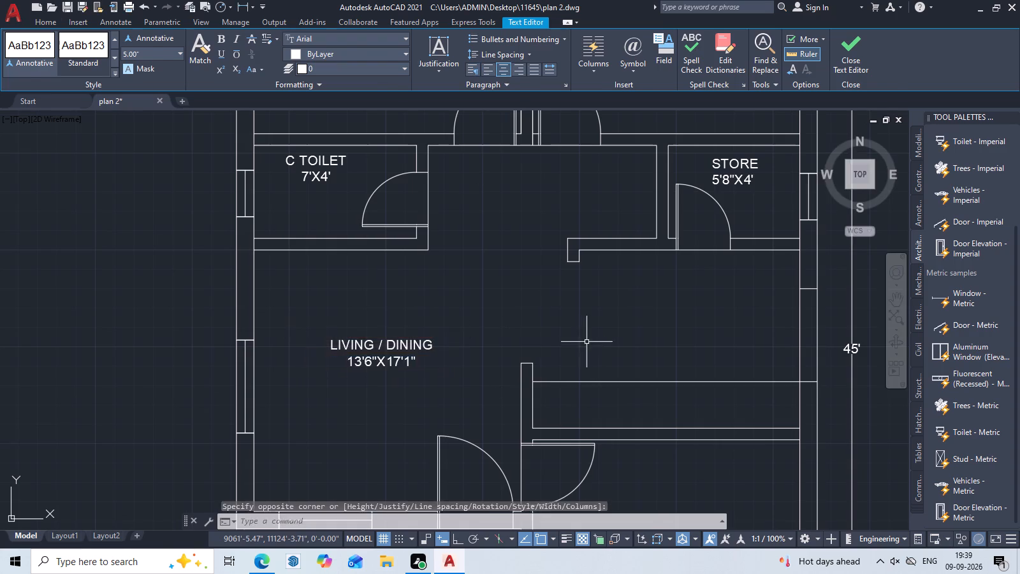
Add the two-line label KITCHEN, 11'6"X7'8" in the space below the STORE of the second floor plan.
{"action": "middle_click_drag", "start_coordinate": [596, 340], "coordinate": [441, 345]}
{"action": "middle_click_drag", "start_coordinate": [592, 350], "coordinate": [550, 358]}
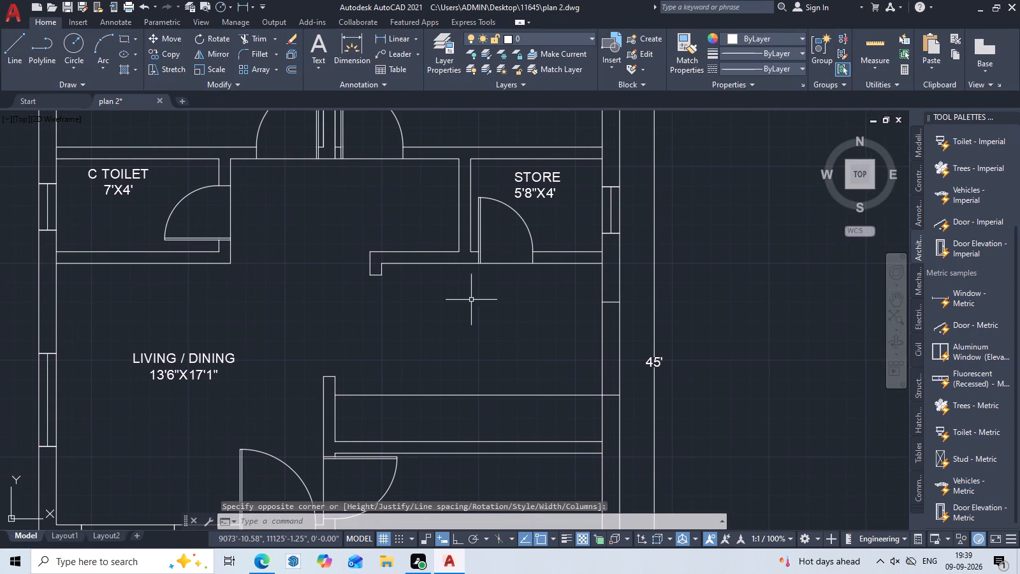
{"action": "type", "text": "T"}
{"action": "key", "text": "space"}
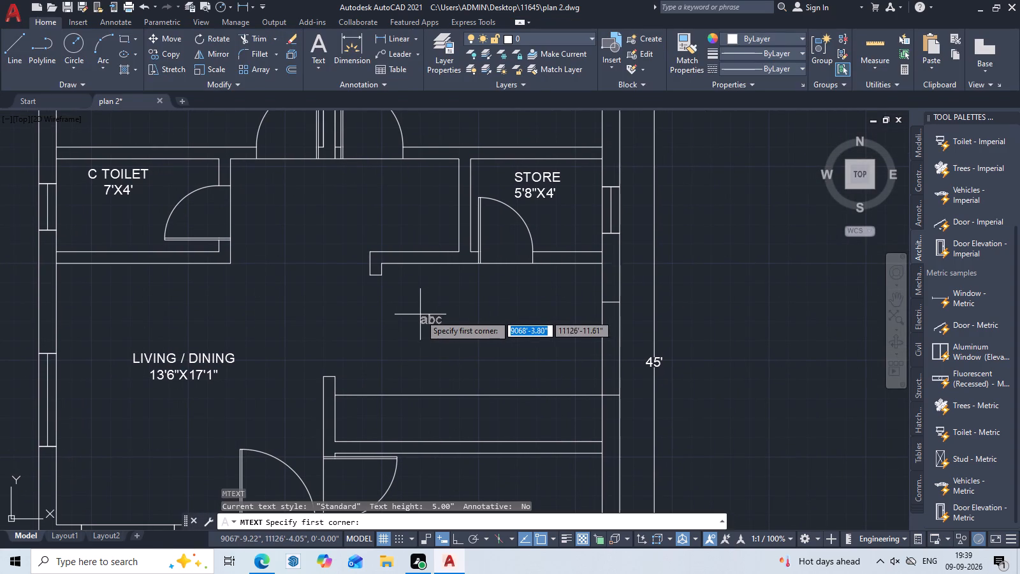
{"action": "left_click", "coordinate": [407, 309]}
{"action": "left_click", "coordinate": [470, 323]}
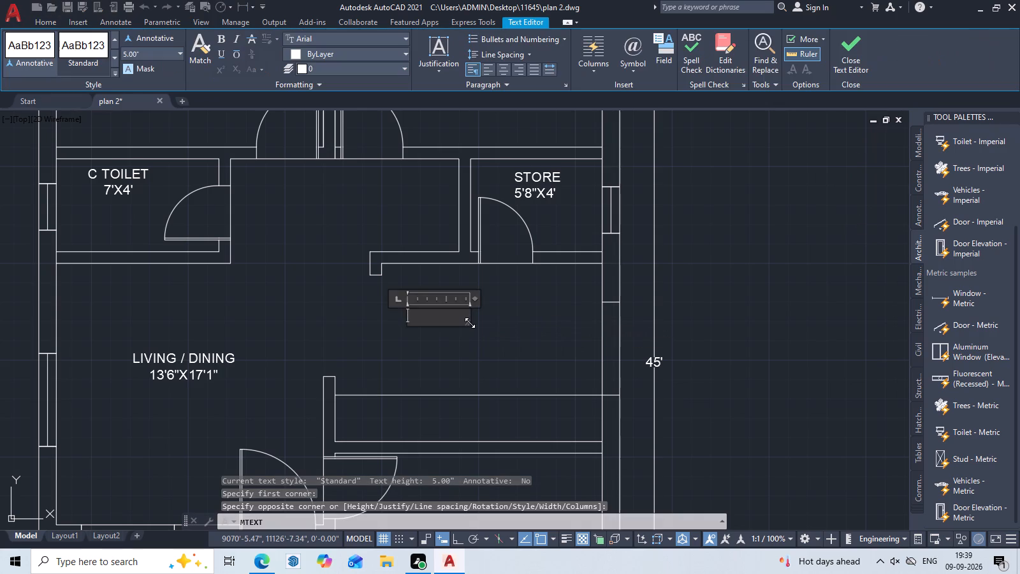
{"action": "type", "text": "KITCHEN"}
{"action": "key", "text": "Return"}
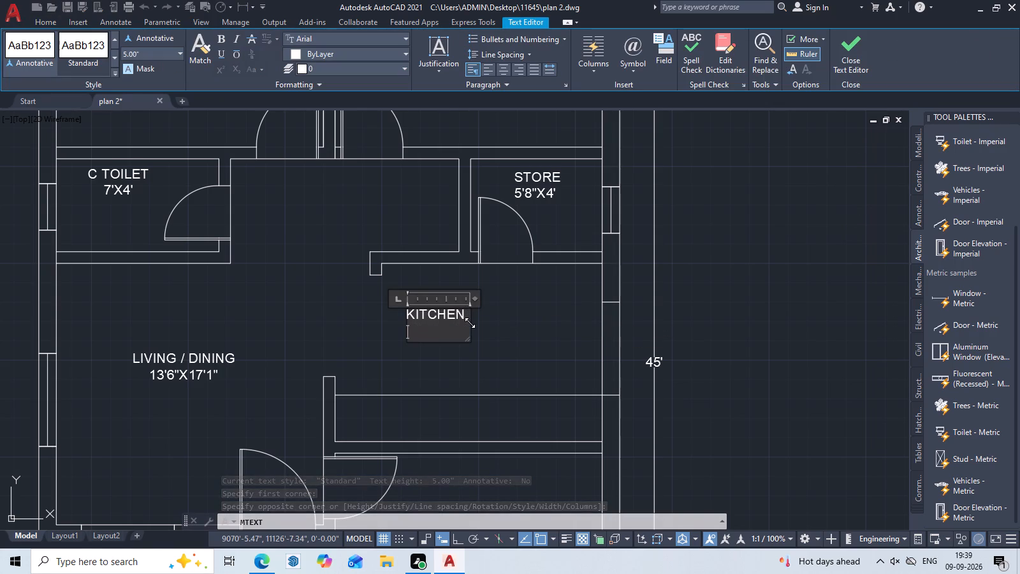
{"action": "type", "text": "11'6\"X"}
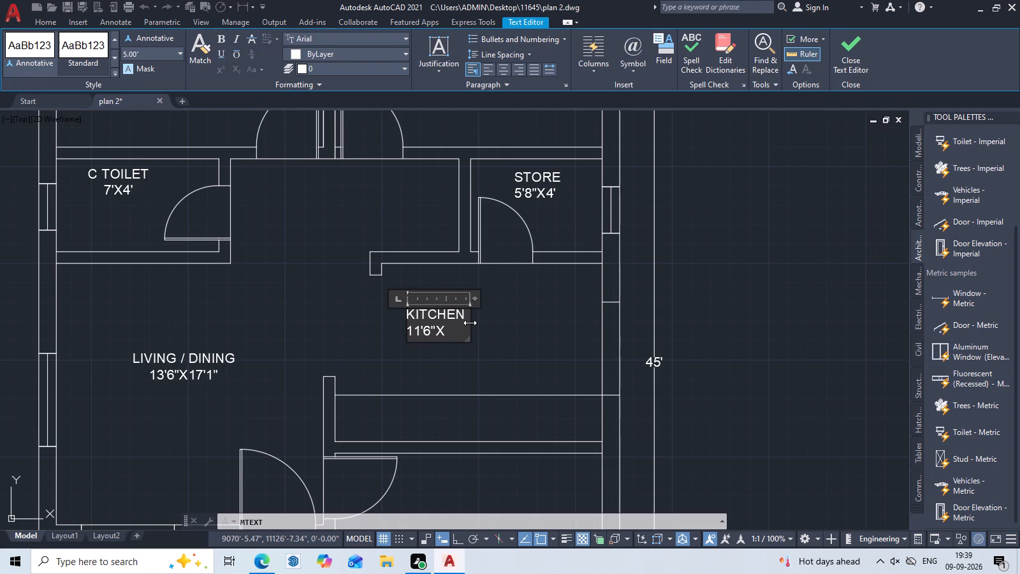
{"action": "type", "text": "7'"}
{"action": "key", "text": "5"}
{"action": "key", "text": "BackSpace"}
{"action": "type", "text": "8\""}
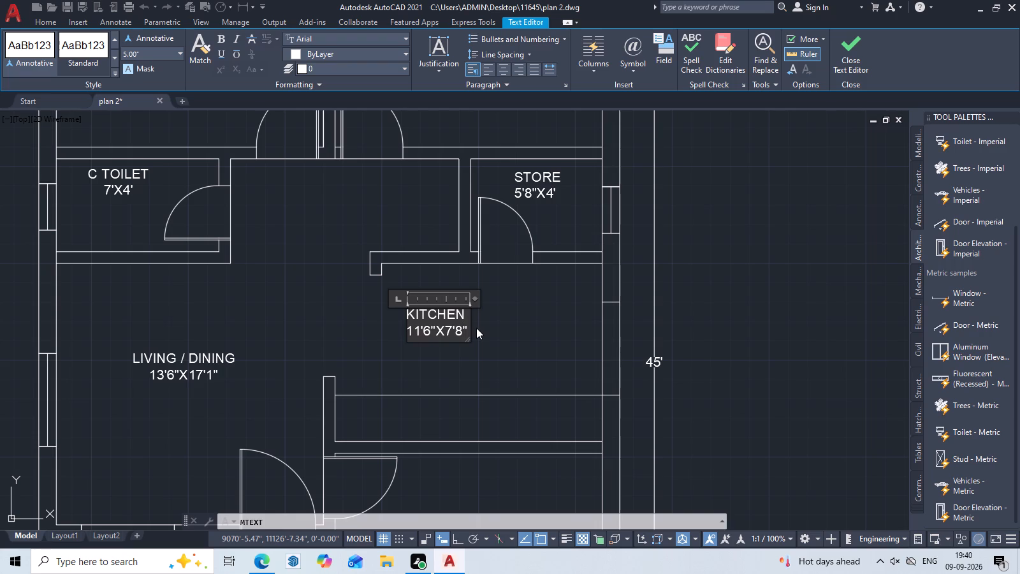
{"action": "left_click", "coordinate": [488, 326]}
Add the two-line label BED ROOM, 11'6"X11' in the room just above the stairs of the second floor plan.
{"action": "middle_click_drag", "start_coordinate": [489, 345], "coordinate": [488, 344]}
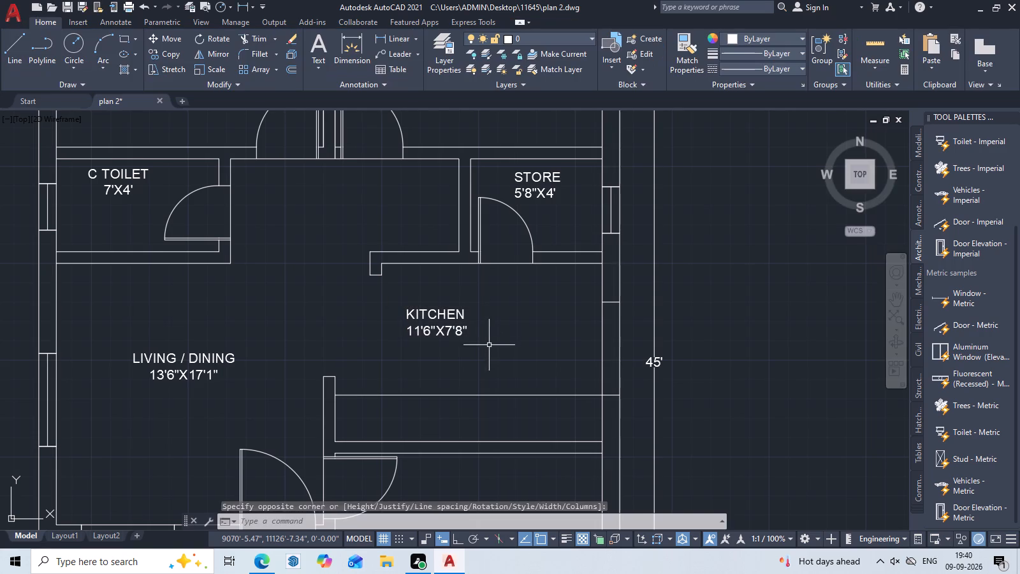
{"action": "middle_click_drag", "start_coordinate": [488, 344], "coordinate": [484, 322]}
{"action": "middle_click_drag", "start_coordinate": [470, 394], "coordinate": [472, 254]}
{"action": "middle_click_drag", "start_coordinate": [474, 413], "coordinate": [474, 333]}
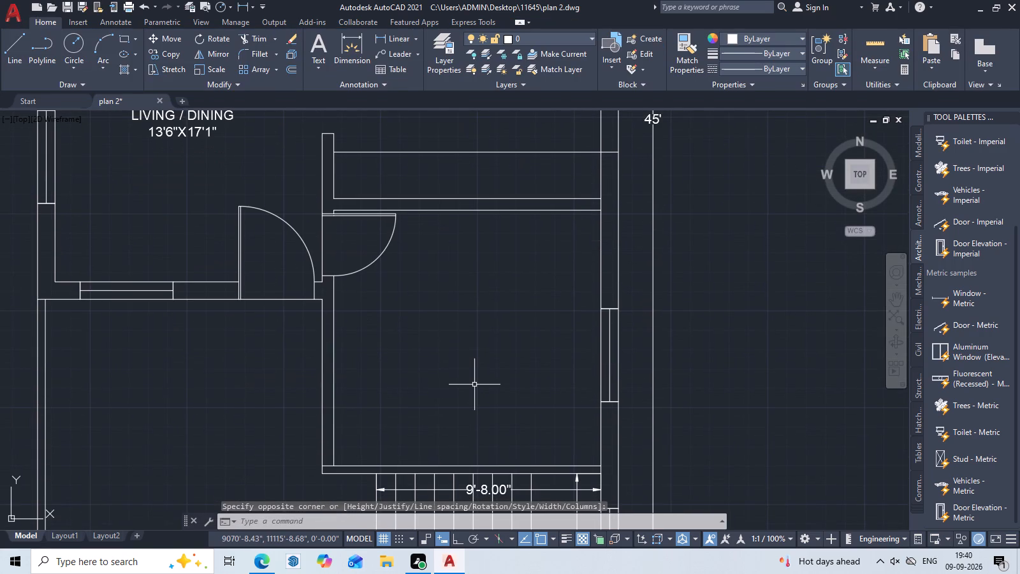
{"action": "key", "text": "t"}
{"action": "key", "text": "space"}
{"action": "middle_click_drag", "start_coordinate": [525, 417], "coordinate": [507, 304]}
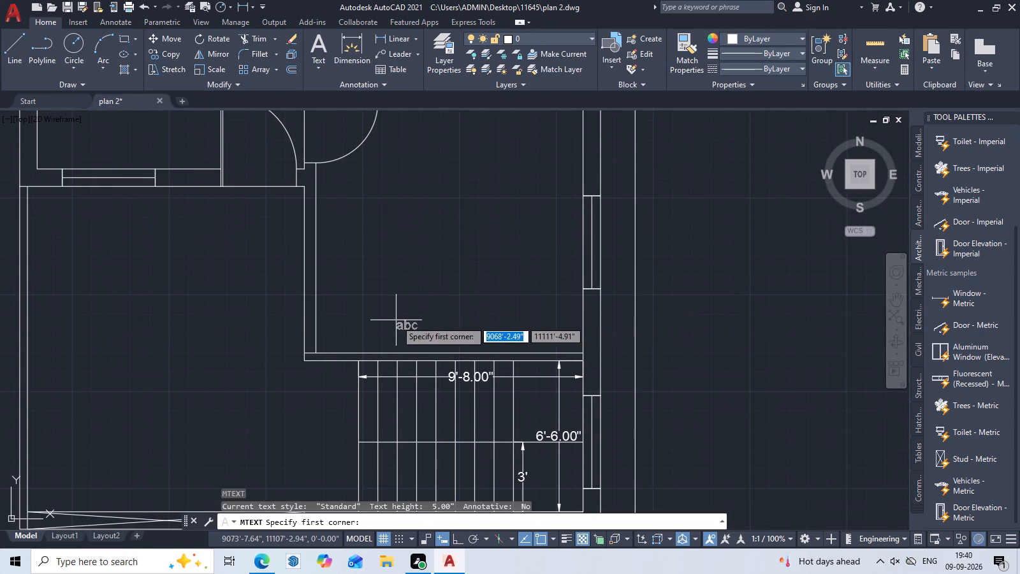
{"action": "left_click", "coordinate": [386, 316]}
{"action": "left_click", "coordinate": [509, 334]}
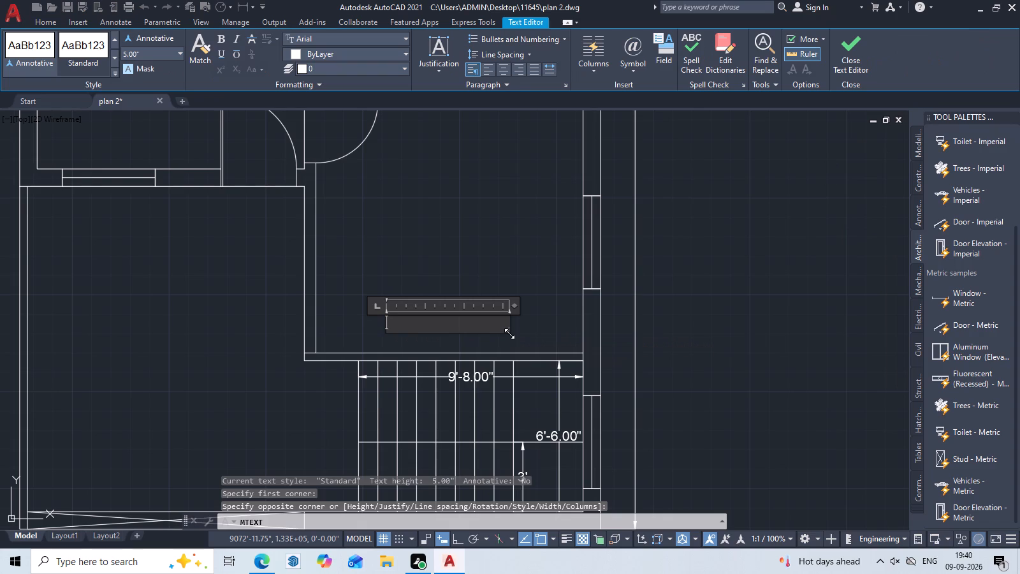
{"action": "type", "text": "BED ROOM"}
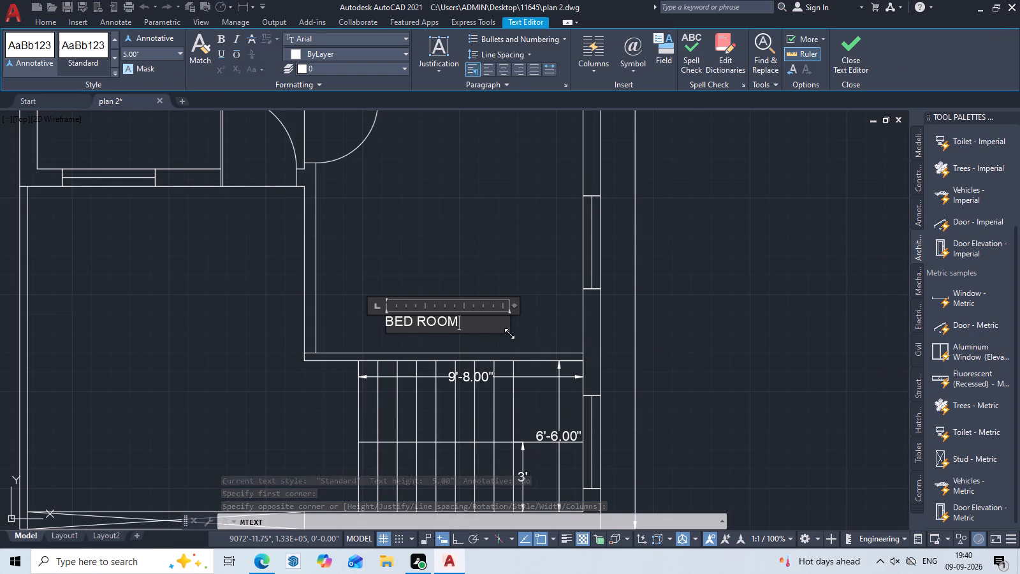
{"action": "key", "text": "Return"}
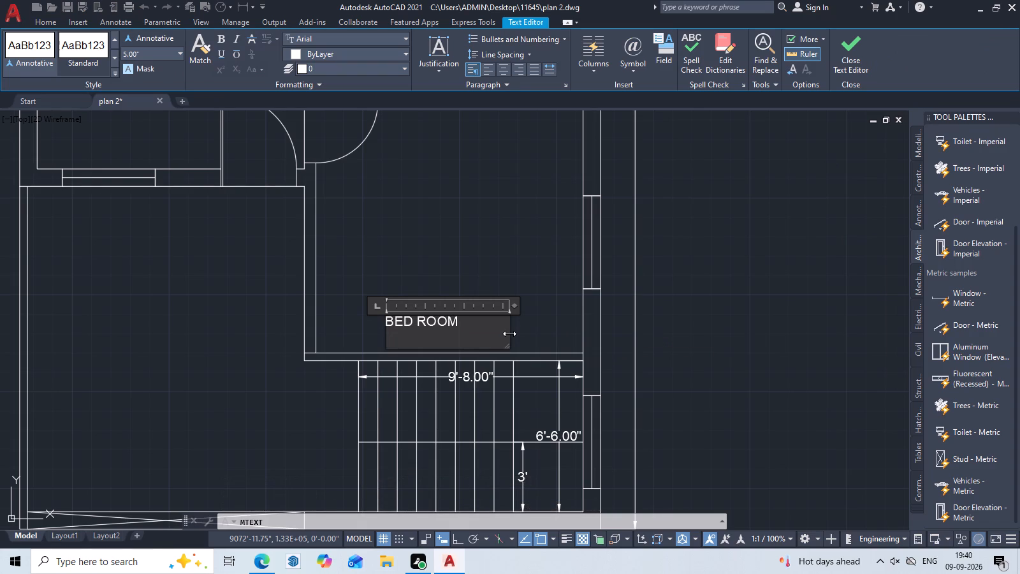
{"action": "type", "text": "1'6\""}
{"action": "key", "text": "BackSpace"}
{"action": "key", "text": "BackSpace"}
{"action": "key", "text": "BackSpace"}
{"action": "key", "text": "1"}
{"action": "key", "text": "6"}
{"action": "key", "text": "BackSpace"}
{"action": "type", "text": "'6\"X"}
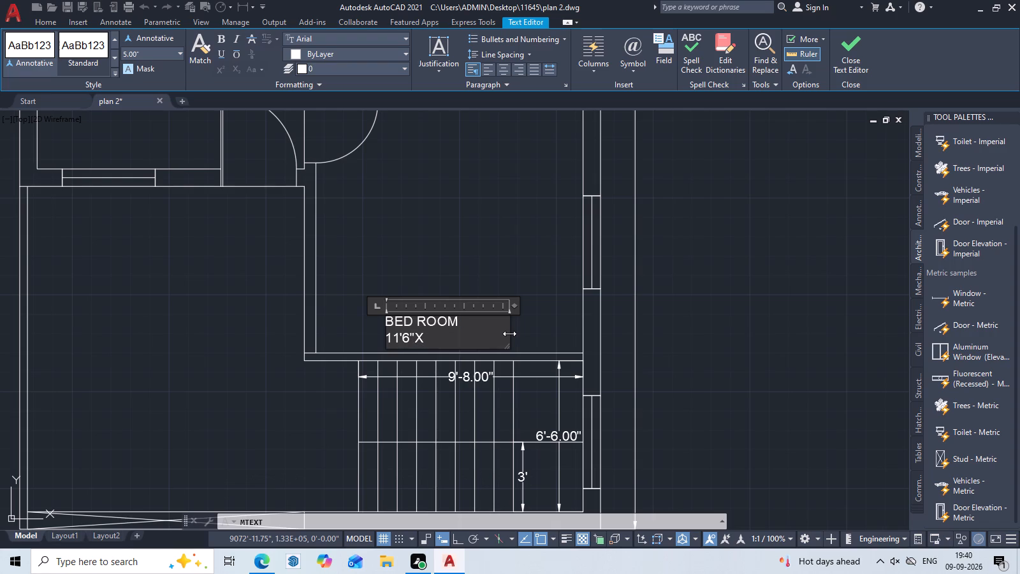
{"action": "type", "text": "11'"}
{"action": "left_click", "coordinate": [472, 256]}
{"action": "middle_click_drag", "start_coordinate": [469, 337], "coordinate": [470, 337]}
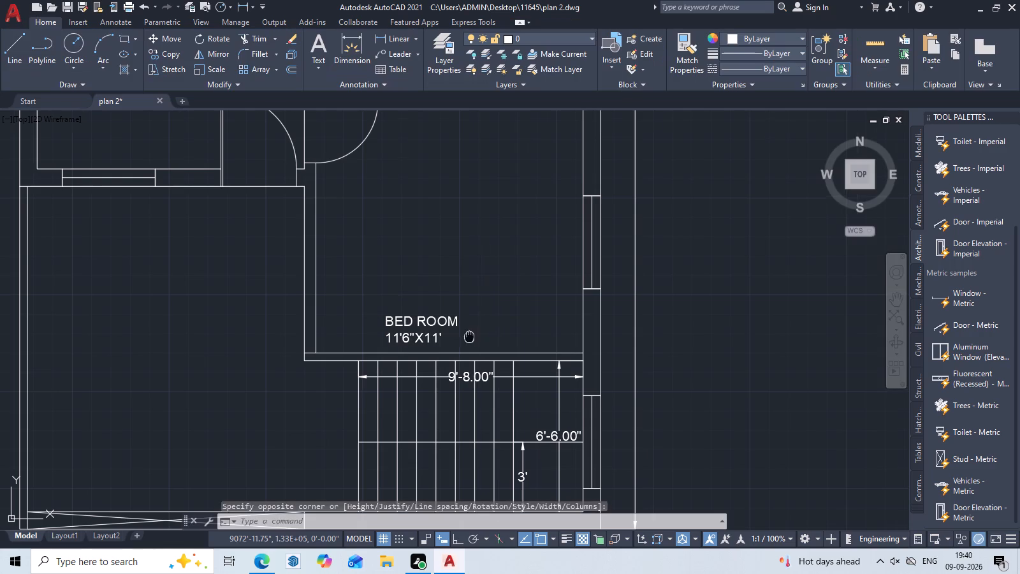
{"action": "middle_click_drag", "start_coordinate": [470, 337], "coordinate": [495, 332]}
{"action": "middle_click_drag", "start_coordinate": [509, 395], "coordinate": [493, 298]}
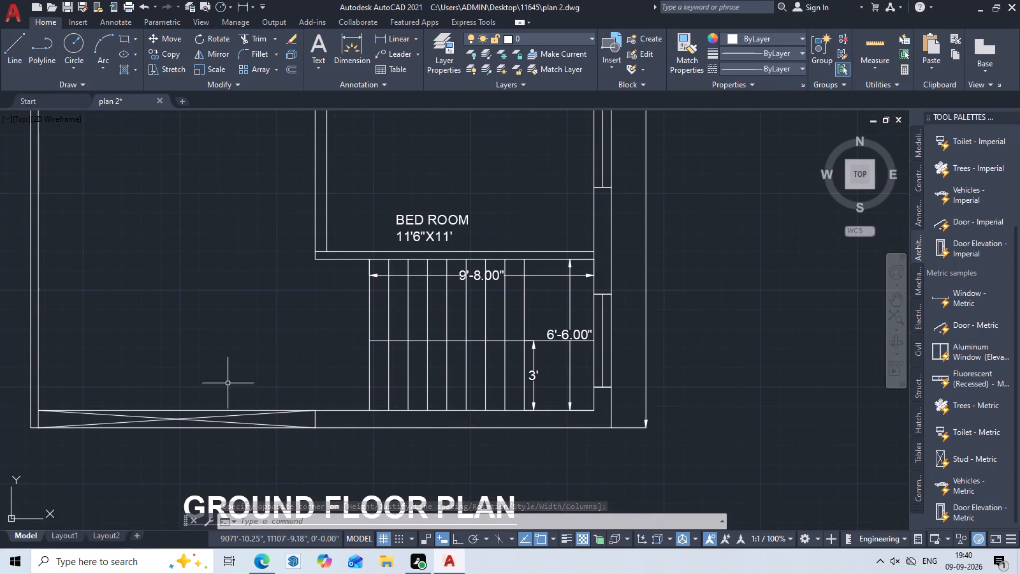
Write the two-line label PARKING, 12'X13' in the open space below the LIVING / DINING room of the second floor plan.
{"action": "middle_click_drag", "start_coordinate": [132, 261], "coordinate": [365, 379]}
{"action": "type", "text": "T"}
{"action": "key", "text": "space"}
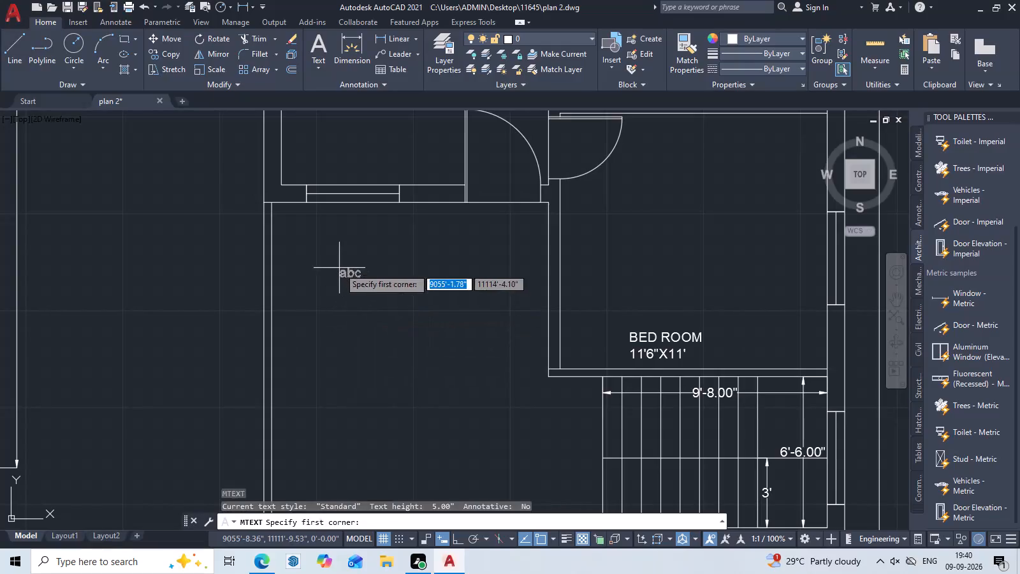
{"action": "left_click", "coordinate": [339, 268]}
{"action": "left_click", "coordinate": [440, 287]}
{"action": "type", "text": "PA"}
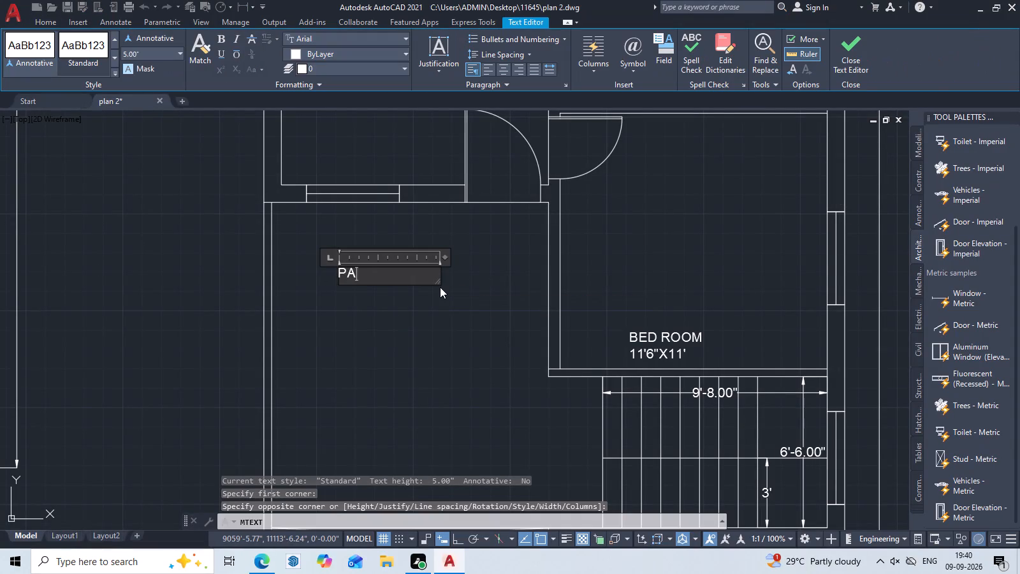
{"action": "type", "text": "RKIN"}
{"action": "key", "text": "g"}
{"action": "key", "text": "space"}
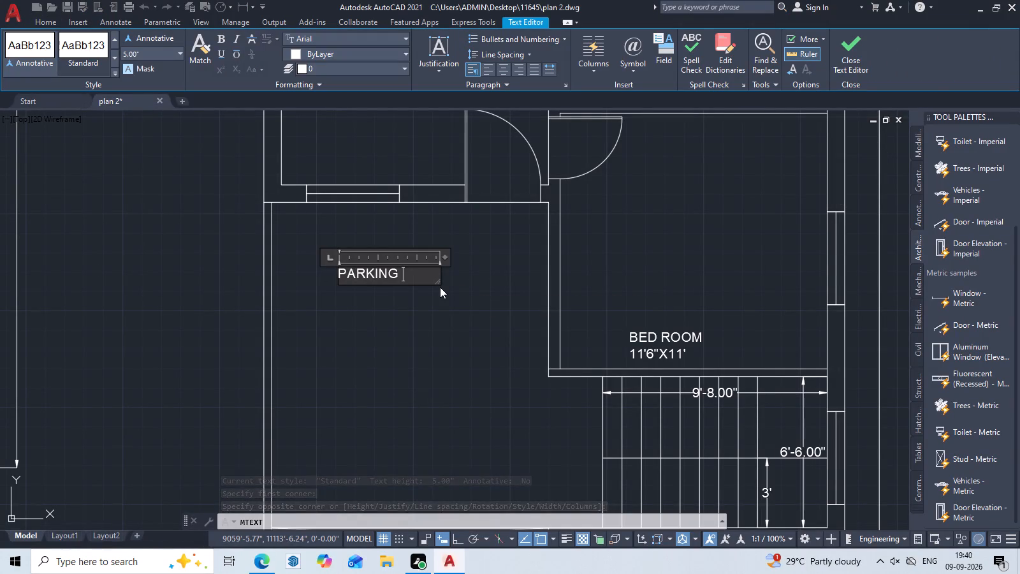
{"action": "key", "text": "Return"}
{"action": "type", "text": "12"}
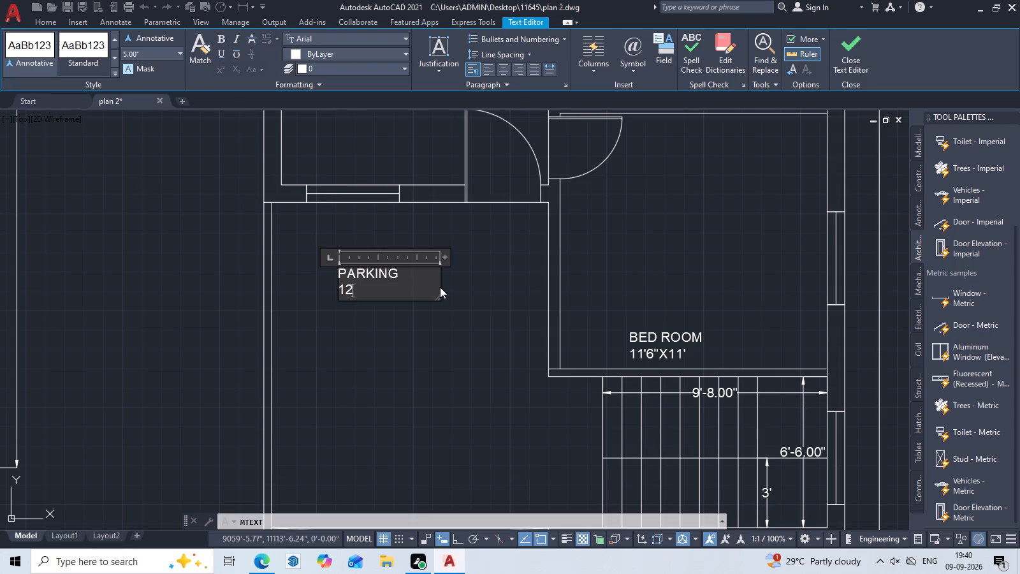
{"action": "key", "text": "apostrophe"}
{"action": "key", "text": "x"}
{"action": "type", "text": "13'"}
Centre-align both lines of the PARKING 12'X13' label and finish the text.
{"action": "double_click", "coordinate": [394, 291]}
{"action": "left_click", "coordinate": [500, 71]}
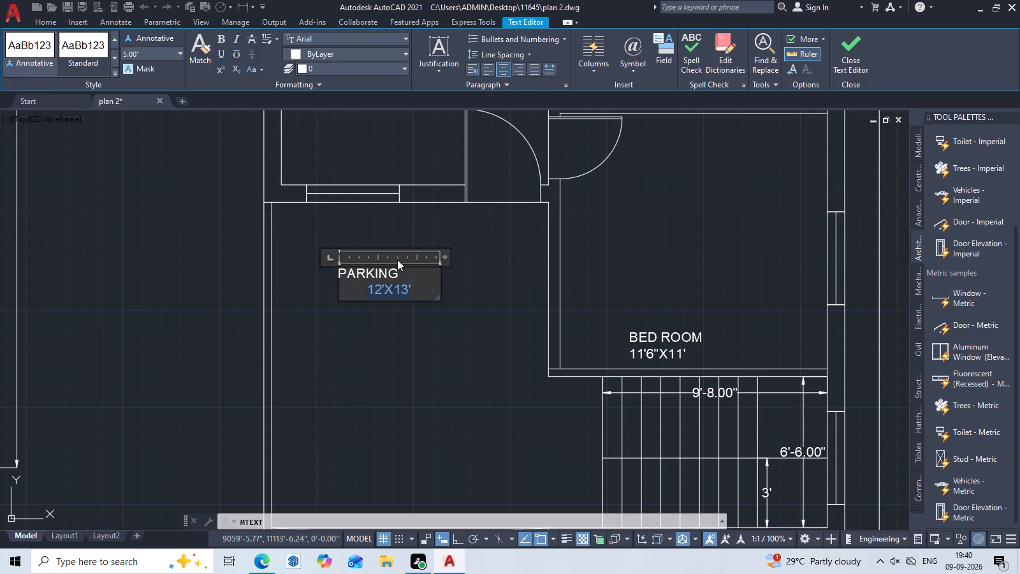
{"action": "double_click", "coordinate": [386, 272]}
{"action": "left_click", "coordinate": [506, 73]}
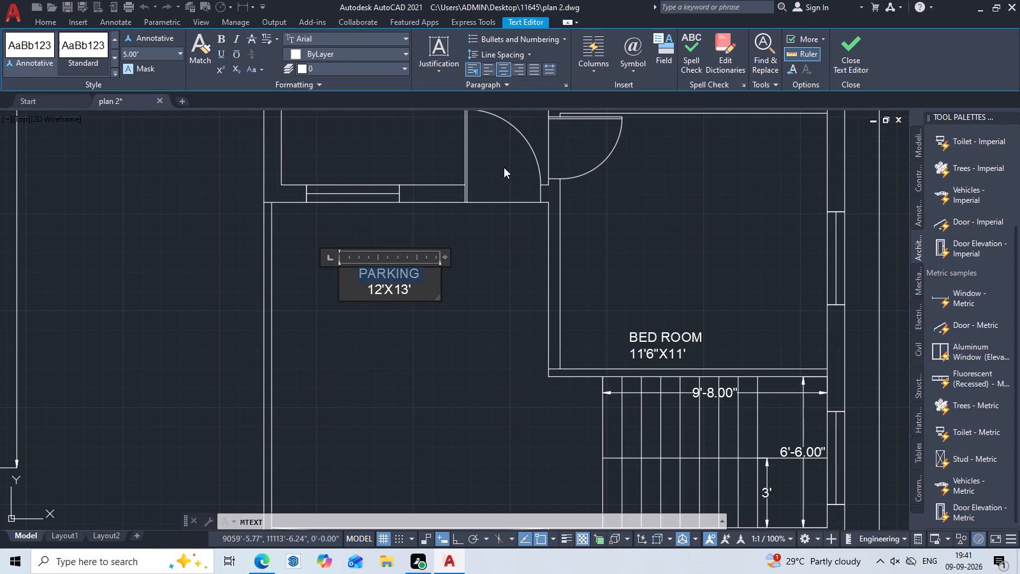
{"action": "left_click", "coordinate": [469, 317]}
{"action": "key", "text": "Escape"}
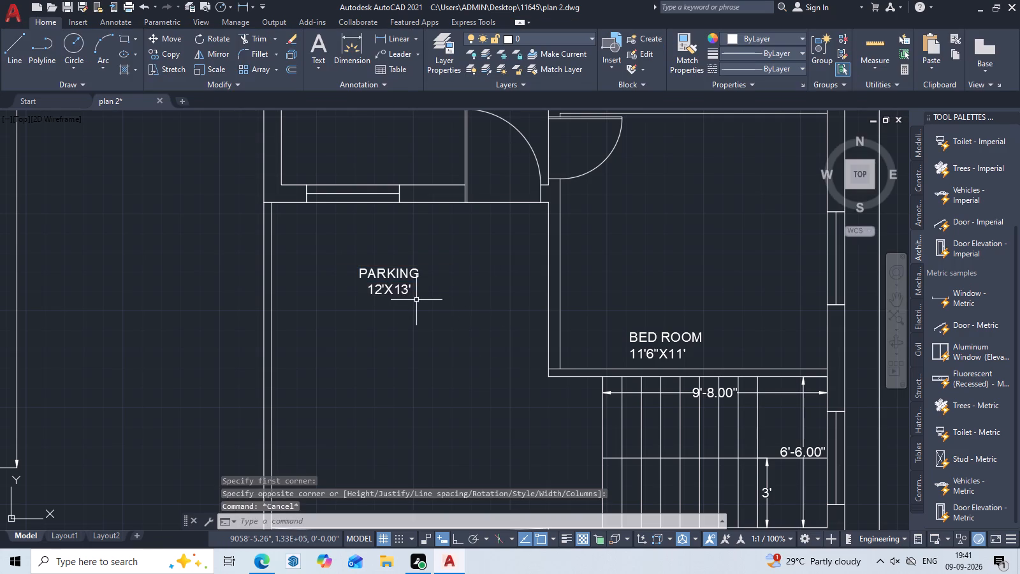
Move the PARKING 12'X13' label down to the middle of the parking area.
{"action": "middle_click_drag", "start_coordinate": [416, 309], "coordinate": [462, 507]}
{"action": "scroll", "coordinate": [463, 473], "scroll_direction": "up", "scroll_amount": 1}
{"action": "middle_click_drag", "start_coordinate": [463, 473], "coordinate": [446, 293]}
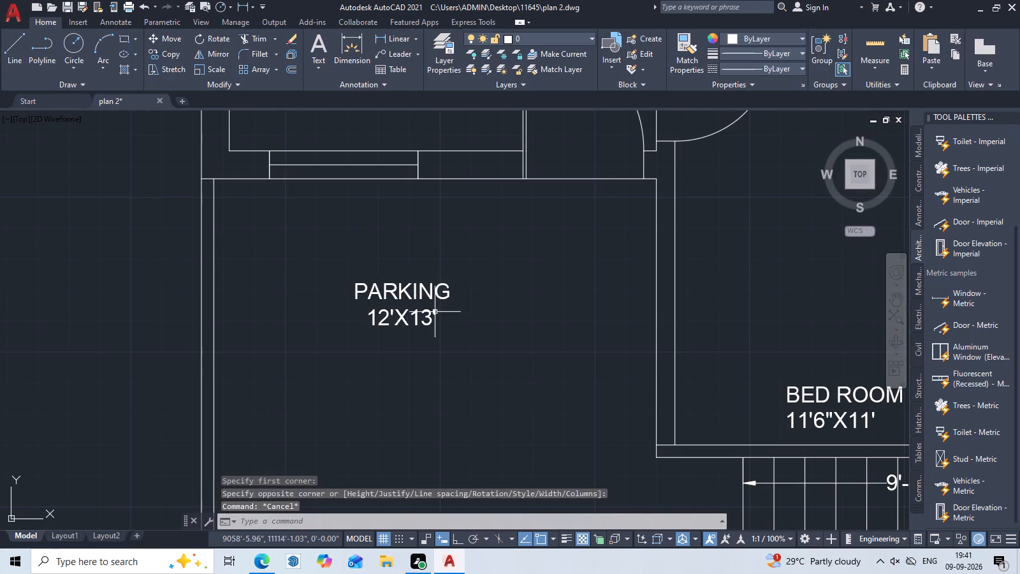
{"action": "left_click", "coordinate": [431, 321]}
{"action": "type", "text": "M"}
{"action": "key", "text": "space"}
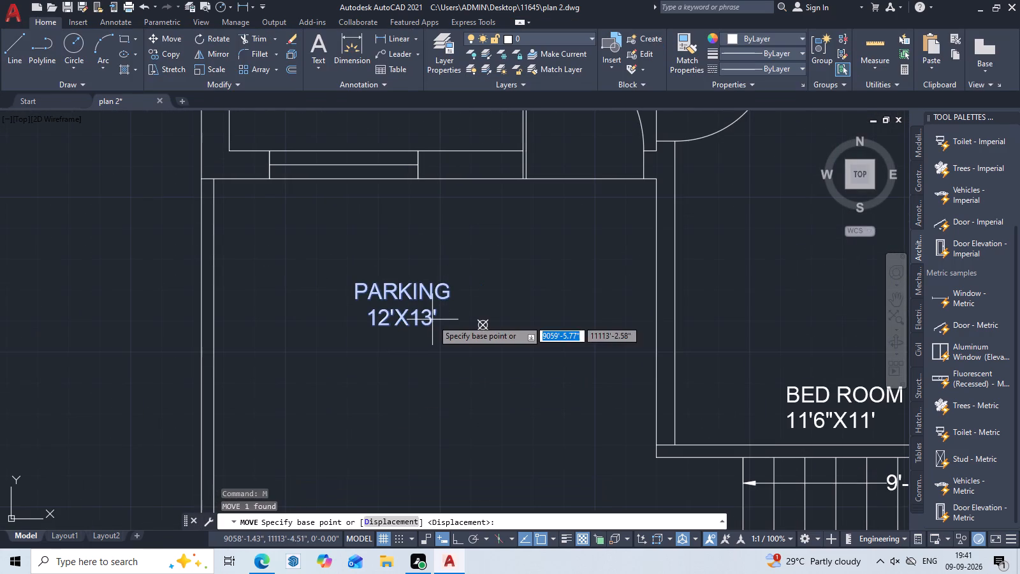
{"action": "left_click", "coordinate": [402, 318]}
{"action": "scroll", "coordinate": [400, 345], "scroll_direction": "down", "scroll_amount": 1}
{"action": "middle_click_drag", "start_coordinate": [404, 386], "coordinate": [454, 27]}
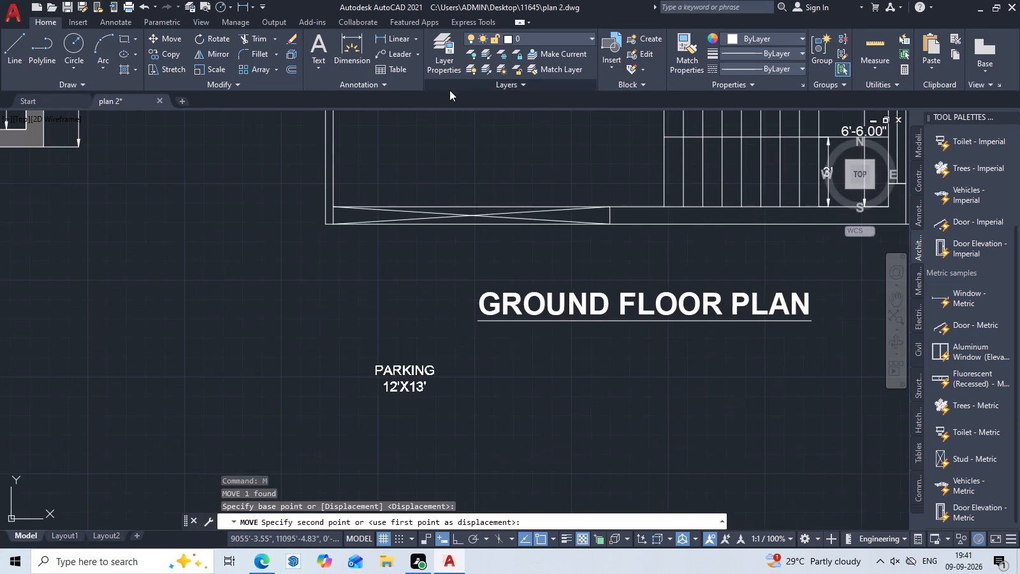
{"action": "middle_click_drag", "start_coordinate": [437, 205], "coordinate": [388, 433]}
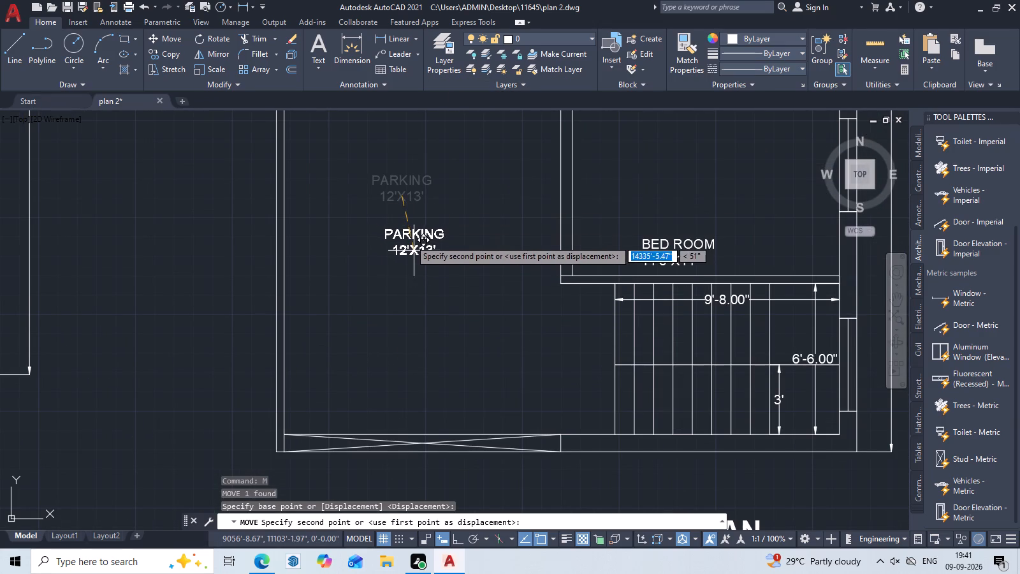
{"action": "left_click", "coordinate": [409, 233]}
{"action": "scroll", "coordinate": [412, 233], "scroll_direction": "down", "scroll_amount": 1}
{"action": "middle_click_drag", "start_coordinate": [432, 252], "coordinate": [405, 335]}
{"action": "key", "text": "Escape"}
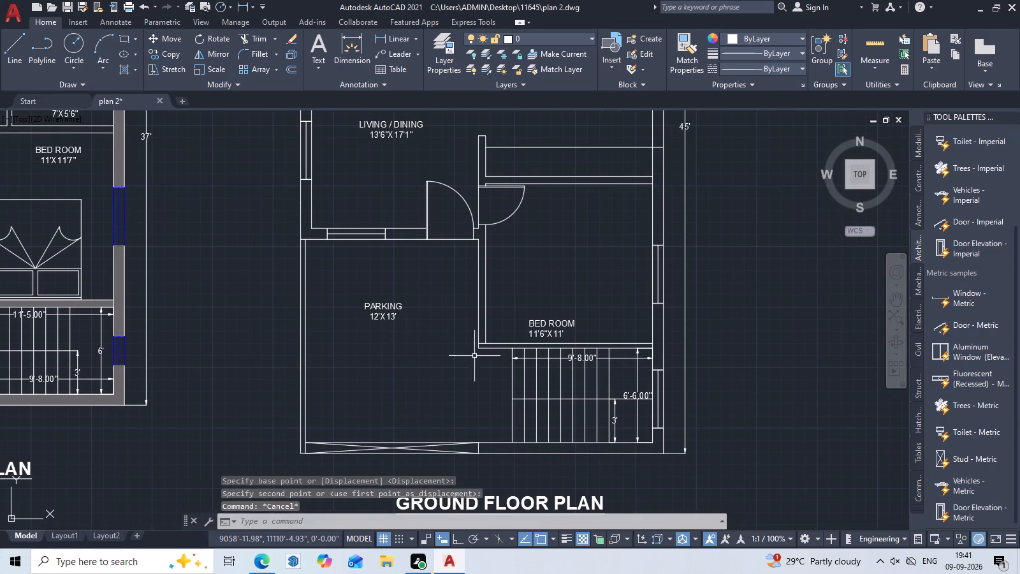
Copy the ENTRY label from the ground floor plan's front door into the door opening between PARKING and LIVING / DINING in the second plan.
{"action": "middle_click_drag", "start_coordinate": [511, 367], "coordinate": [462, 434]}
{"action": "scroll", "coordinate": [542, 439], "scroll_direction": "down", "scroll_amount": 1}
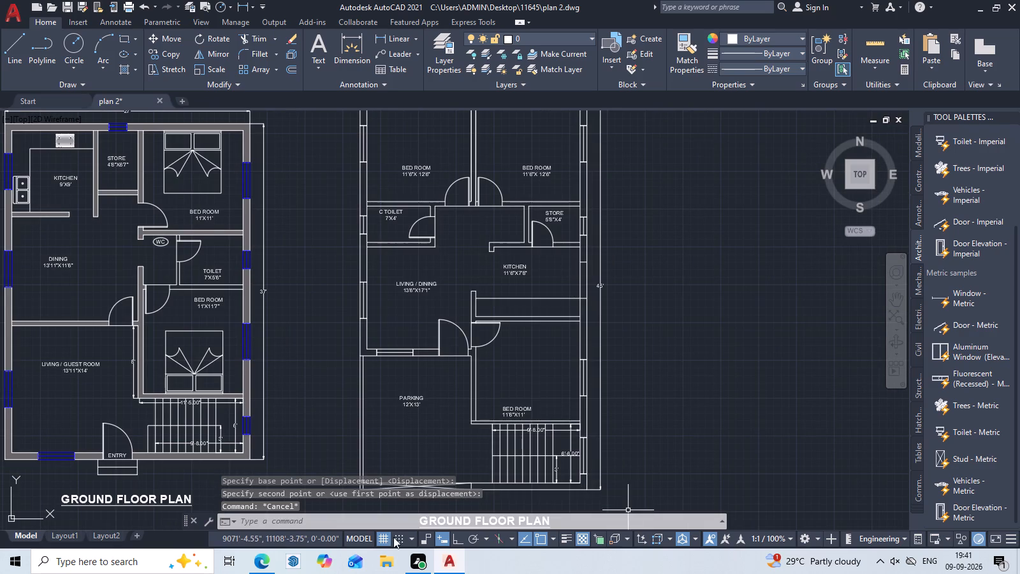
{"action": "middle_click_drag", "start_coordinate": [535, 399], "coordinate": [438, 394]}
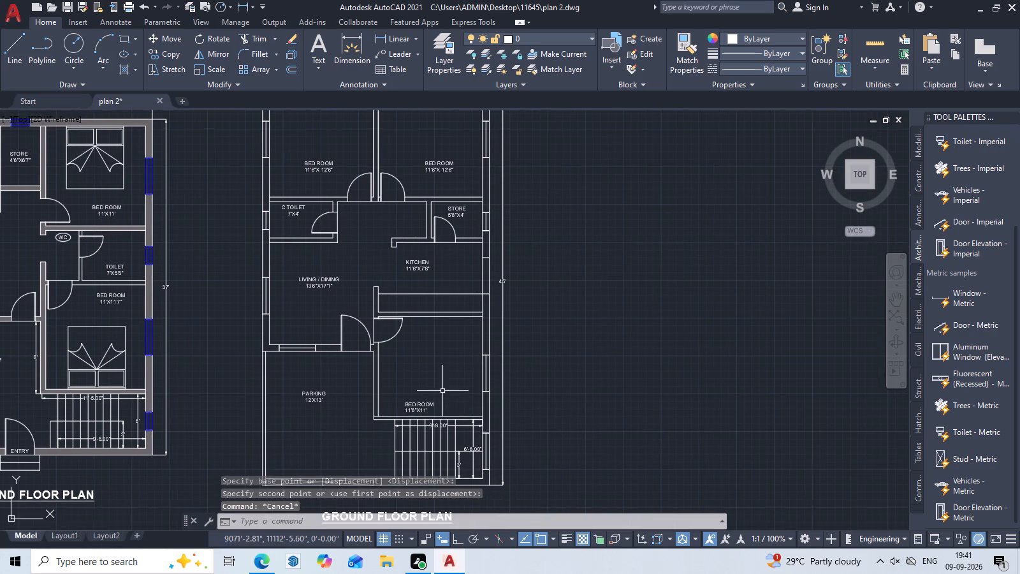
{"action": "scroll", "coordinate": [352, 353], "scroll_direction": "up", "scroll_amount": 2}
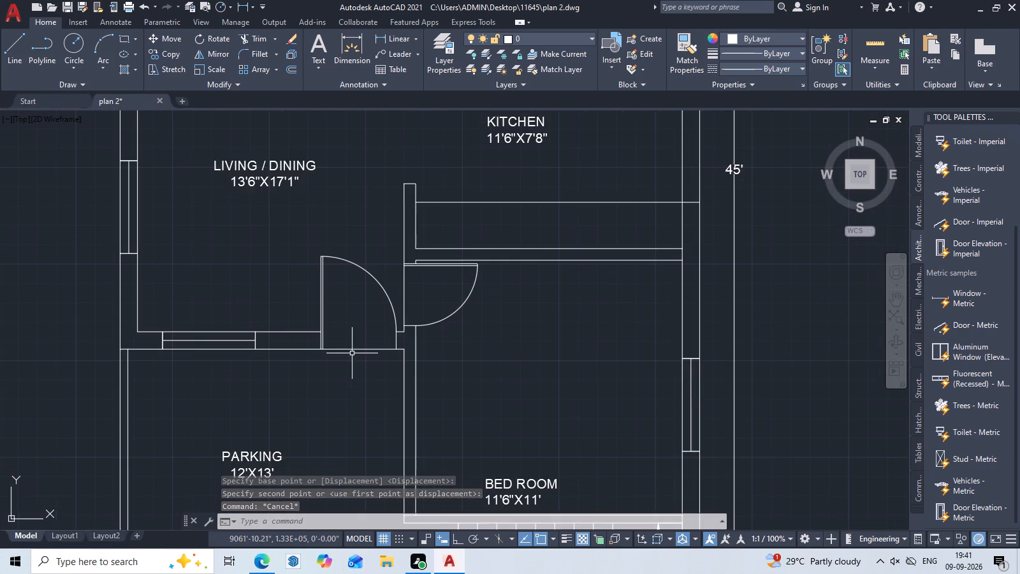
{"action": "middle_click_drag", "start_coordinate": [354, 353], "coordinate": [428, 351]}
{"action": "scroll", "coordinate": [274, 383], "scroll_direction": "down", "scroll_amount": 3}
{"action": "middle_click_drag", "start_coordinate": [214, 413], "coordinate": [411, 390]}
{"action": "scroll", "coordinate": [314, 429], "scroll_direction": "up", "scroll_amount": 3}
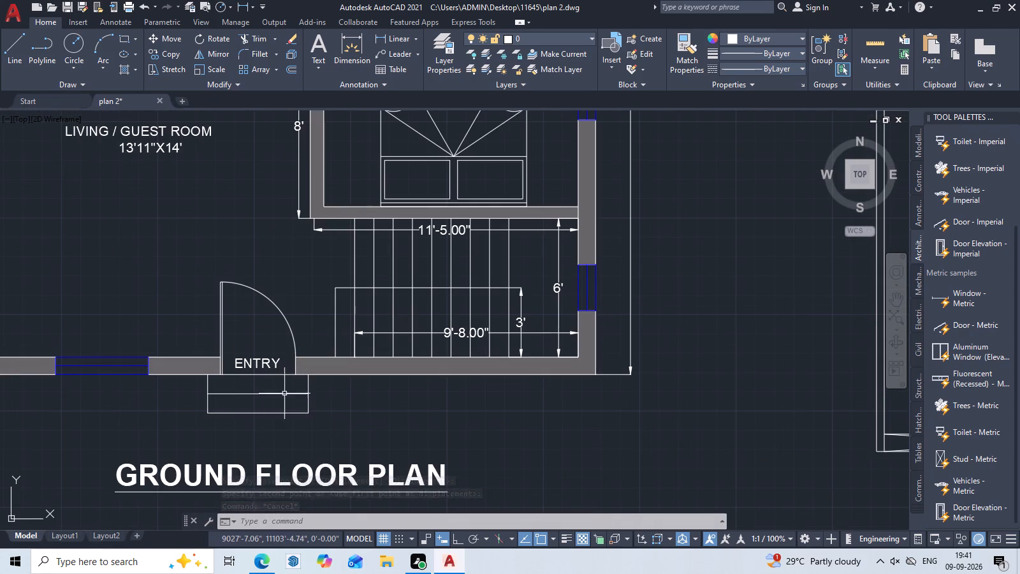
{"action": "left_click", "coordinate": [261, 365]}
{"action": "key", "text": "c"}
{"action": "type", "text": "O"}
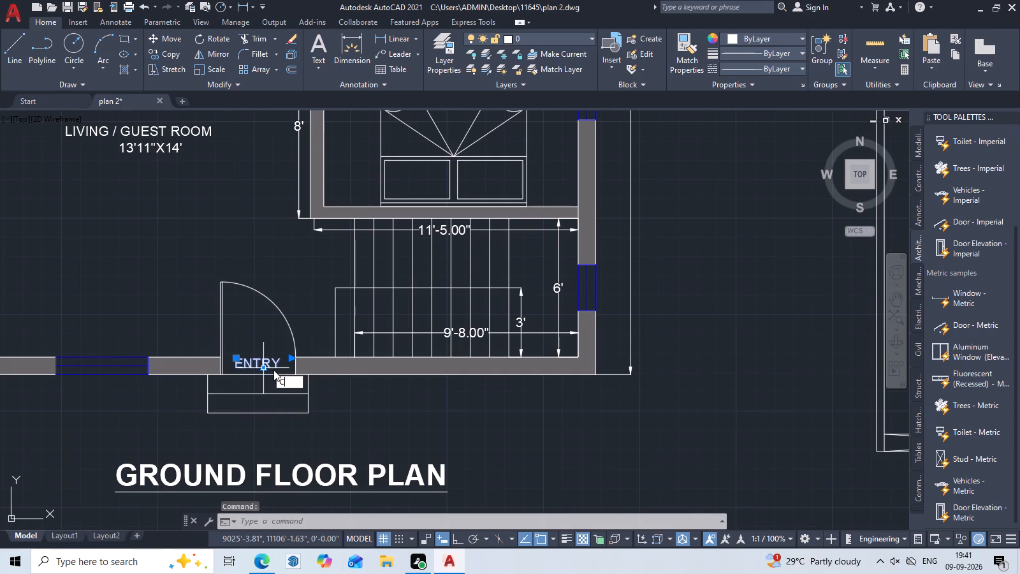
{"action": "key", "text": "space"}
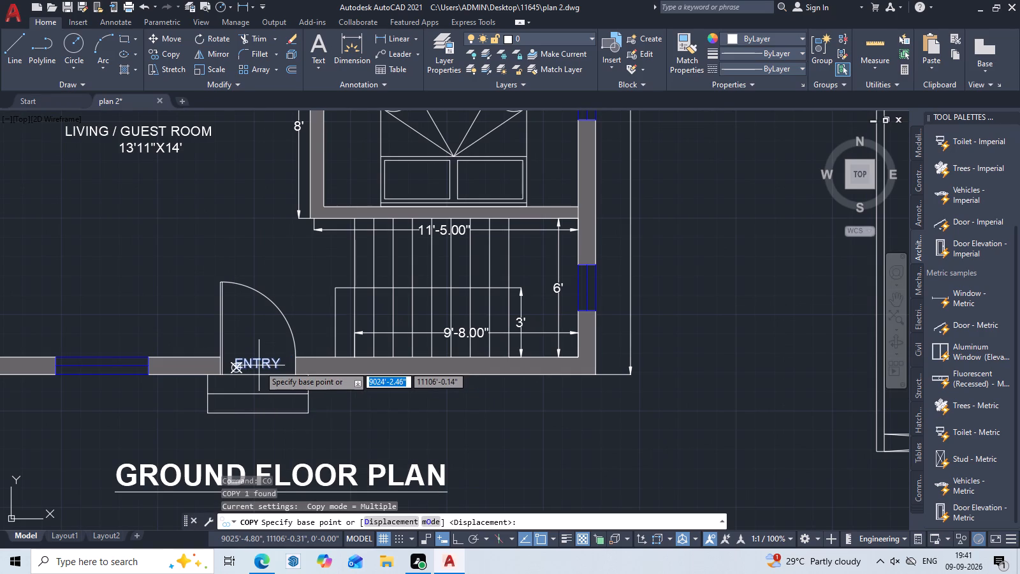
{"action": "scroll", "coordinate": [254, 364], "scroll_direction": "up", "scroll_amount": 2}
{"action": "double_click", "coordinate": [259, 353]}
{"action": "scroll", "coordinate": [347, 367], "scroll_direction": "down", "scroll_amount": 2}
{"action": "middle_click_drag", "start_coordinate": [581, 420], "coordinate": [310, 384]}
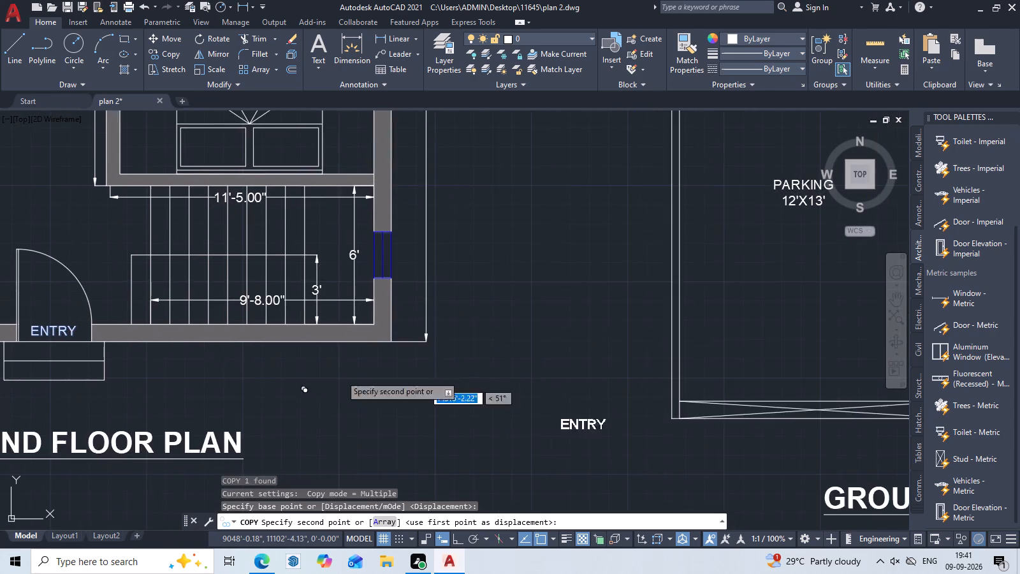
{"action": "middle_click_drag", "start_coordinate": [513, 334], "coordinate": [298, 450]}
{"action": "middle_click_drag", "start_coordinate": [540, 247], "coordinate": [384, 340]}
{"action": "scroll", "coordinate": [507, 271], "scroll_direction": "up", "scroll_amount": 2}
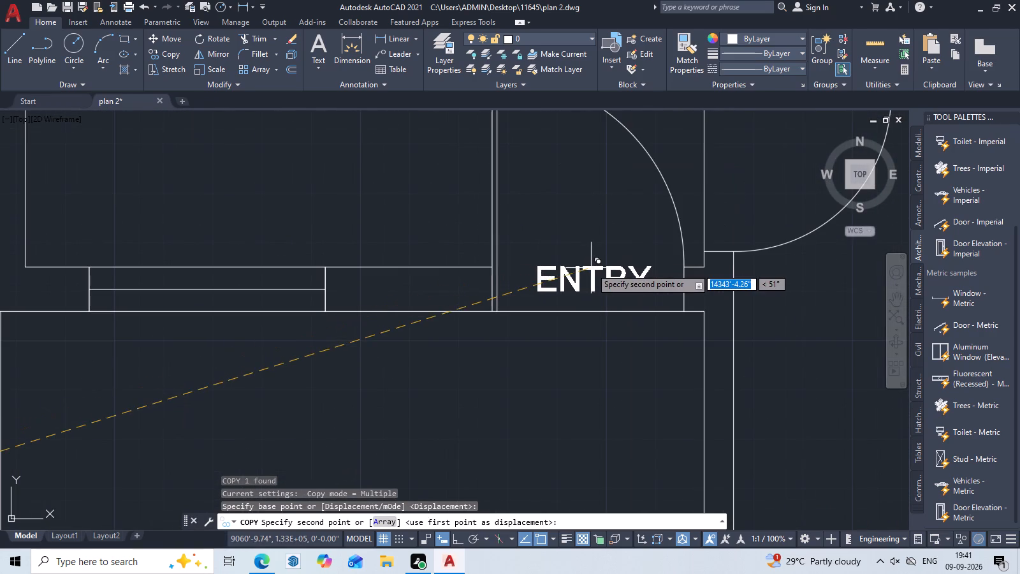
{"action": "left_click", "coordinate": [581, 268]}
{"action": "scroll", "coordinate": [624, 316], "scroll_direction": "down", "scroll_amount": 2}
{"action": "key", "text": "Escape"}
{"action": "scroll", "coordinate": [615, 425], "scroll_direction": "down", "scroll_amount": 2}
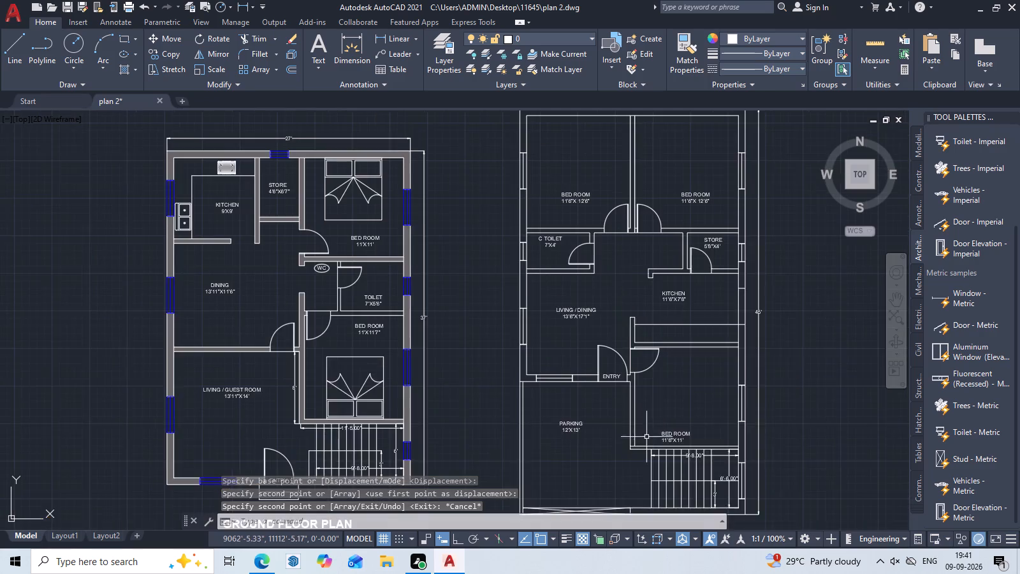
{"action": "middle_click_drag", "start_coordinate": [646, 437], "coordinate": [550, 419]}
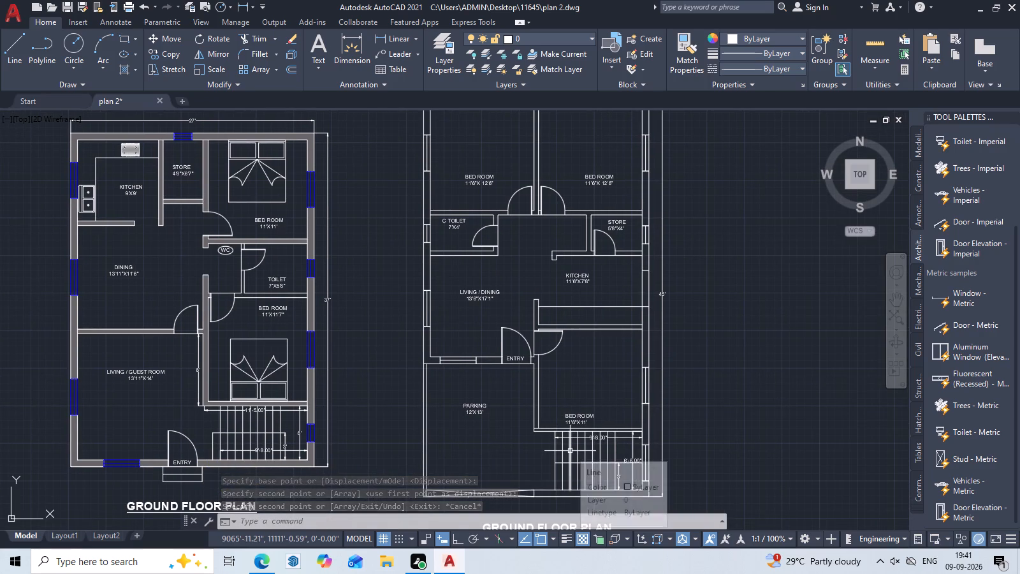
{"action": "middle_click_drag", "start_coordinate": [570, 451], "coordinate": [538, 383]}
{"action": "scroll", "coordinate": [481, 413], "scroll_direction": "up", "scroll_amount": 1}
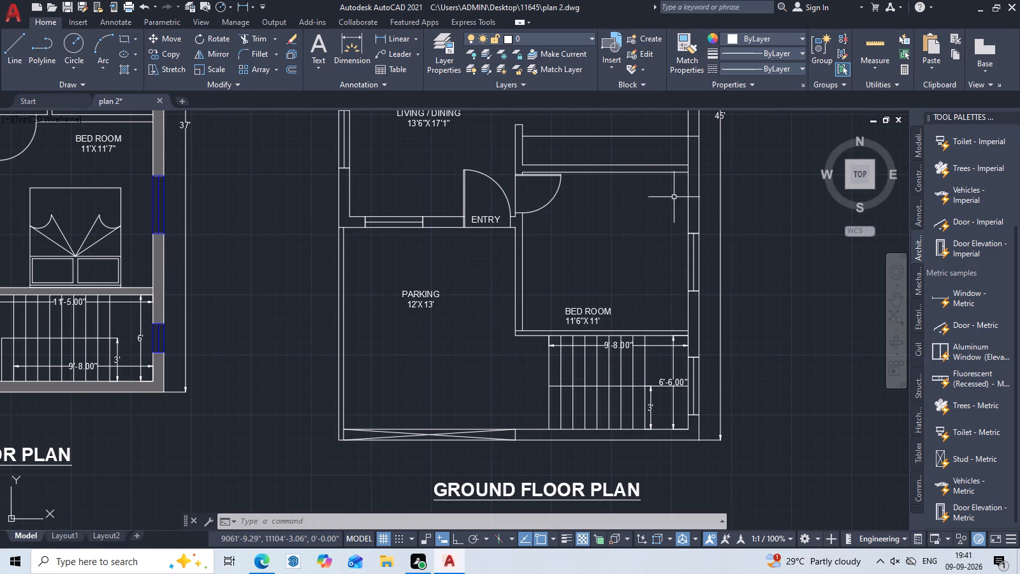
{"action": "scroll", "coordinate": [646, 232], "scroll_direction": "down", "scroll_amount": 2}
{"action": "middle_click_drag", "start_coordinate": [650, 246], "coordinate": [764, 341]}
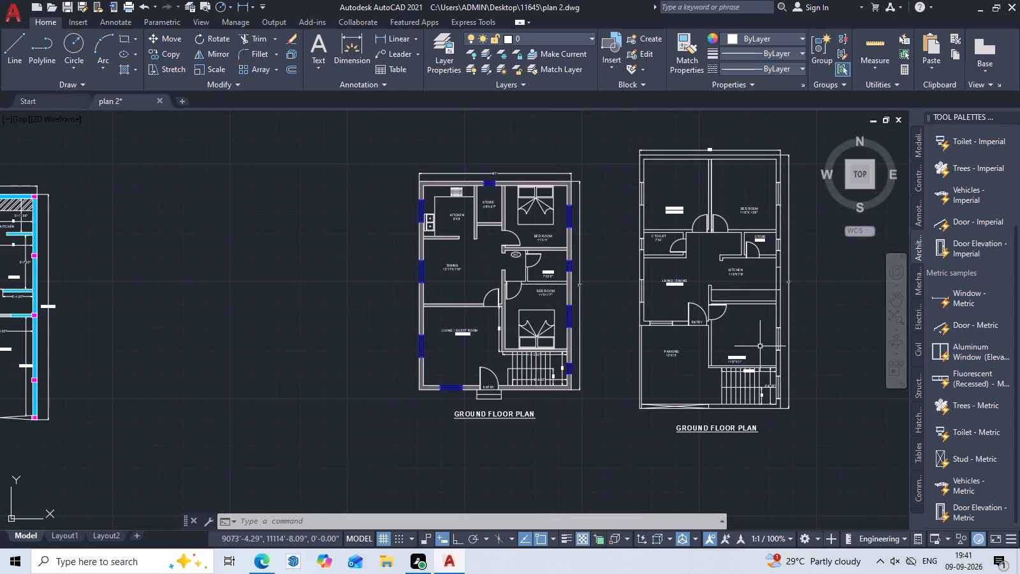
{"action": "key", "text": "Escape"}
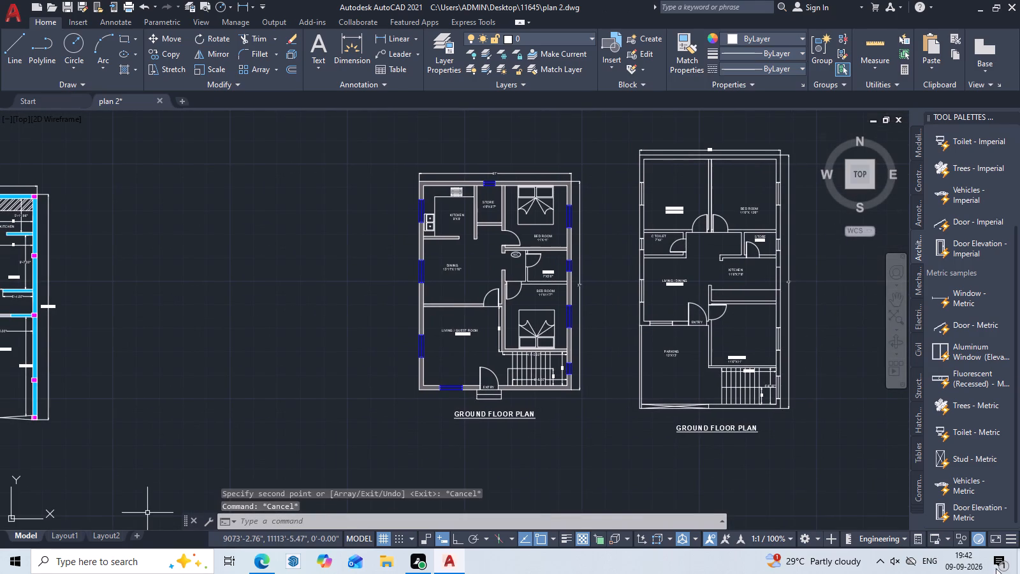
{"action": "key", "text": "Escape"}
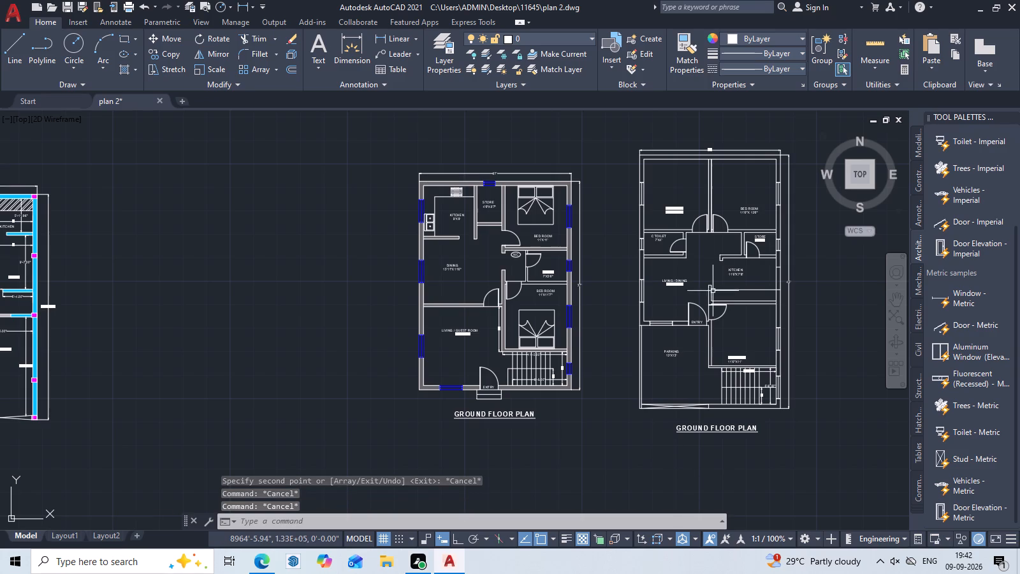
Colour the two crossing diagonals of the parking area's front opening red in the second floor plan.
{"action": "middle_click_drag", "start_coordinate": [694, 258], "coordinate": [389, 247]}
{"action": "scroll", "coordinate": [399, 244], "scroll_direction": "up", "scroll_amount": 3}
{"action": "middle_click_drag", "start_coordinate": [372, 322], "coordinate": [579, 240]}
{"action": "middle_click_drag", "start_coordinate": [542, 307], "coordinate": [573, 154]}
{"action": "middle_click_drag", "start_coordinate": [529, 444], "coordinate": [554, 303]}
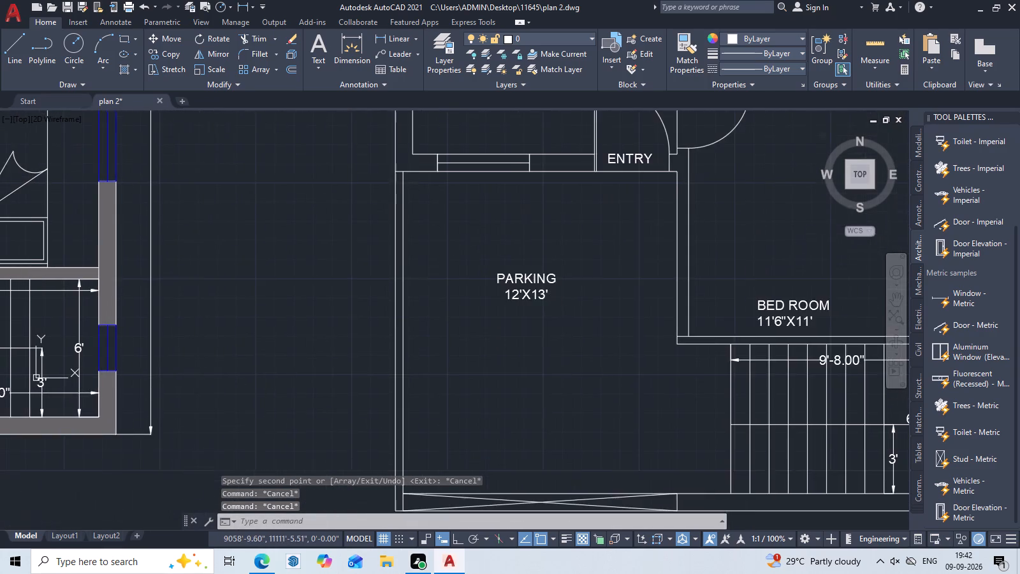
{"action": "middle_click_drag", "start_coordinate": [536, 401], "coordinate": [546, 293]}
{"action": "scroll", "coordinate": [557, 317], "scroll_direction": "down", "scroll_amount": 2}
{"action": "middle_click_drag", "start_coordinate": [552, 357], "coordinate": [551, 348]}
{"action": "scroll", "coordinate": [551, 356], "scroll_direction": "up", "scroll_amount": 4}
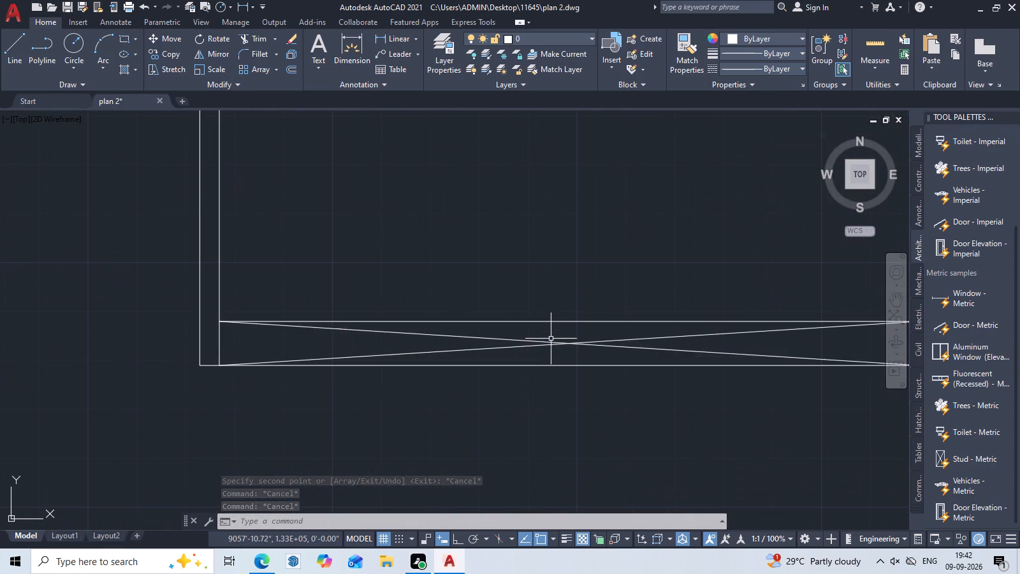
{"action": "left_click", "coordinate": [559, 343]}
{"action": "left_click", "coordinate": [532, 341]}
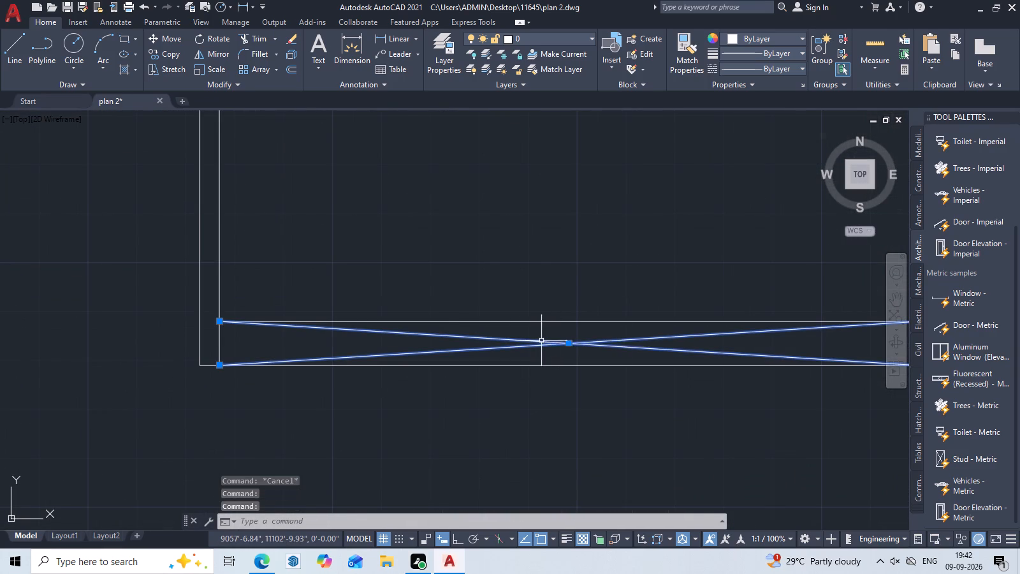
{"action": "left_click", "coordinate": [803, 34]}
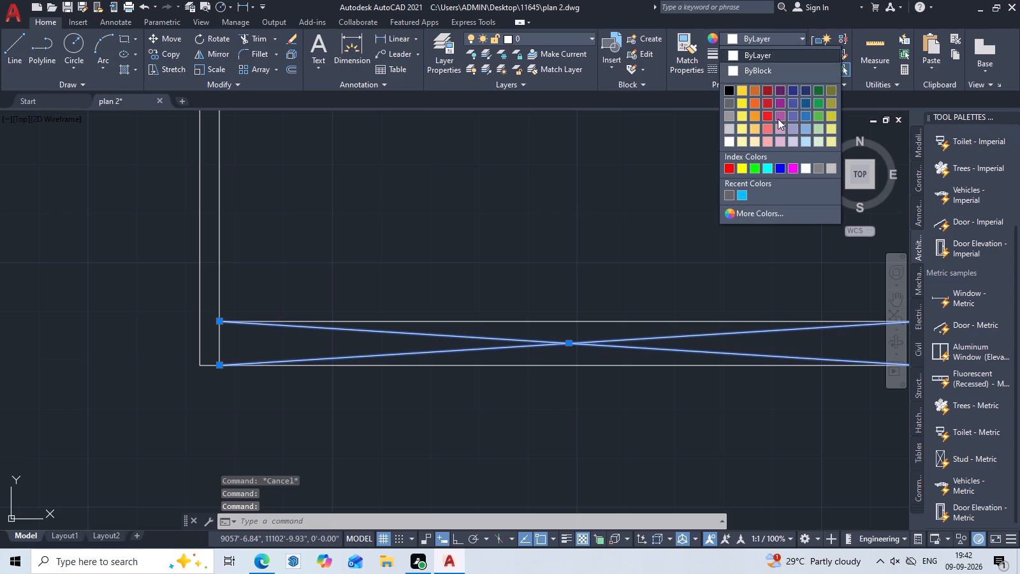
{"action": "left_click", "coordinate": [731, 170]}
{"action": "key", "text": "Escape"}
Look over both floor plans, comparing the second plan's parking, bedroom and kitchen areas with the ground floor plan.
{"action": "scroll", "coordinate": [533, 347], "scroll_direction": "down", "scroll_amount": 3}
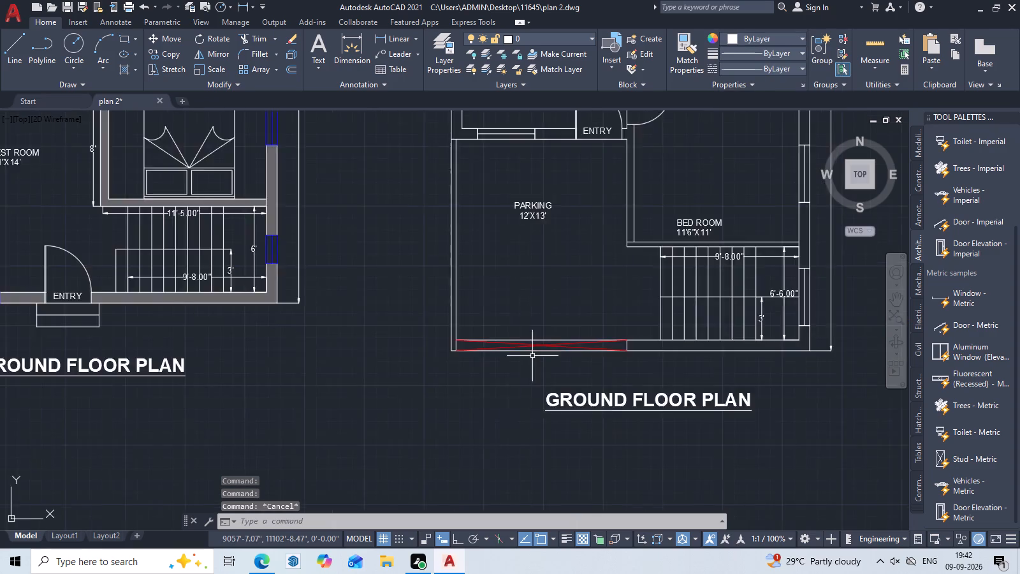
{"action": "middle_click_drag", "start_coordinate": [504, 432], "coordinate": [841, 405]}
{"action": "scroll", "coordinate": [446, 205], "scroll_direction": "down", "scroll_amount": 2}
{"action": "middle_click_drag", "start_coordinate": [477, 248], "coordinate": [421, 358]}
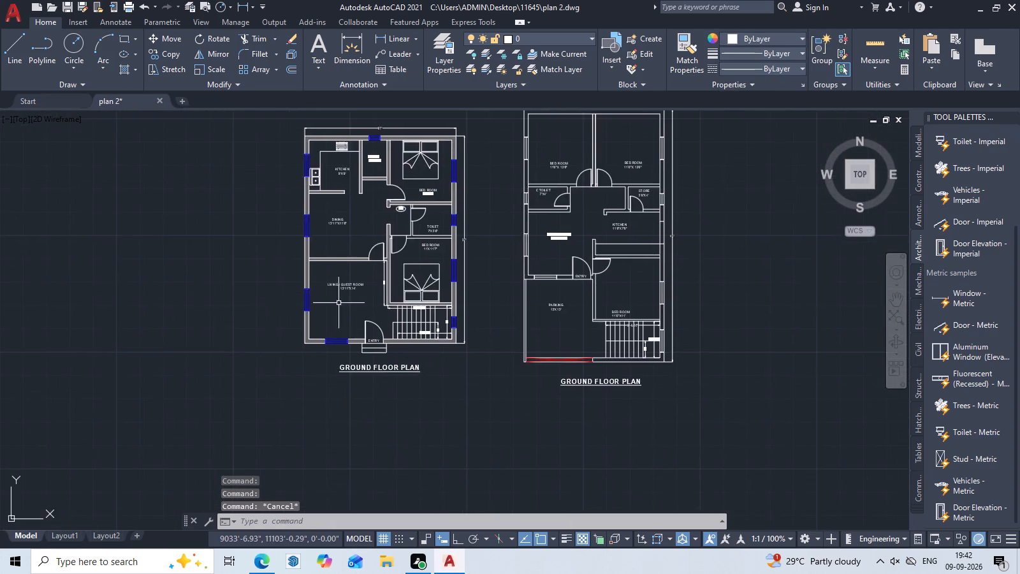
{"action": "scroll", "coordinate": [324, 276], "scroll_direction": "up", "scroll_amount": 2}
{"action": "middle_click_drag", "start_coordinate": [591, 342], "coordinate": [376, 340]}
{"action": "middle_click_drag", "start_coordinate": [380, 336], "coordinate": [200, 330]}
{"action": "scroll", "coordinate": [423, 320], "scroll_direction": "down", "scroll_amount": 2}
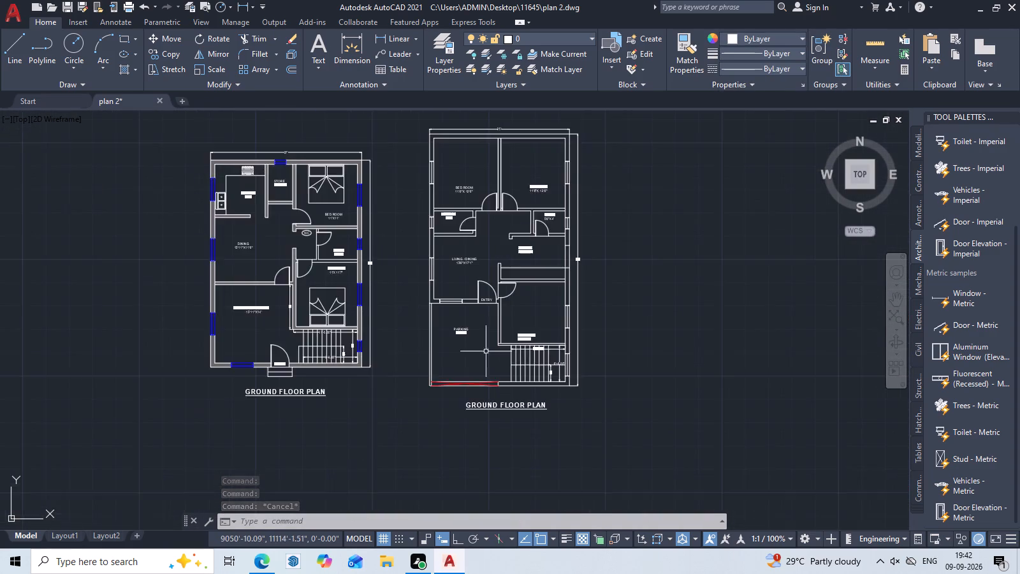
{"action": "middle_click_drag", "start_coordinate": [532, 364], "coordinate": [530, 412]}
{"action": "scroll", "coordinate": [530, 397], "scroll_direction": "up", "scroll_amount": 2}
{"action": "middle_click_drag", "start_coordinate": [530, 397], "coordinate": [583, 395]}
{"action": "key", "text": "Escape"}
{"action": "middle_click_drag", "start_coordinate": [667, 401], "coordinate": [779, 266]}
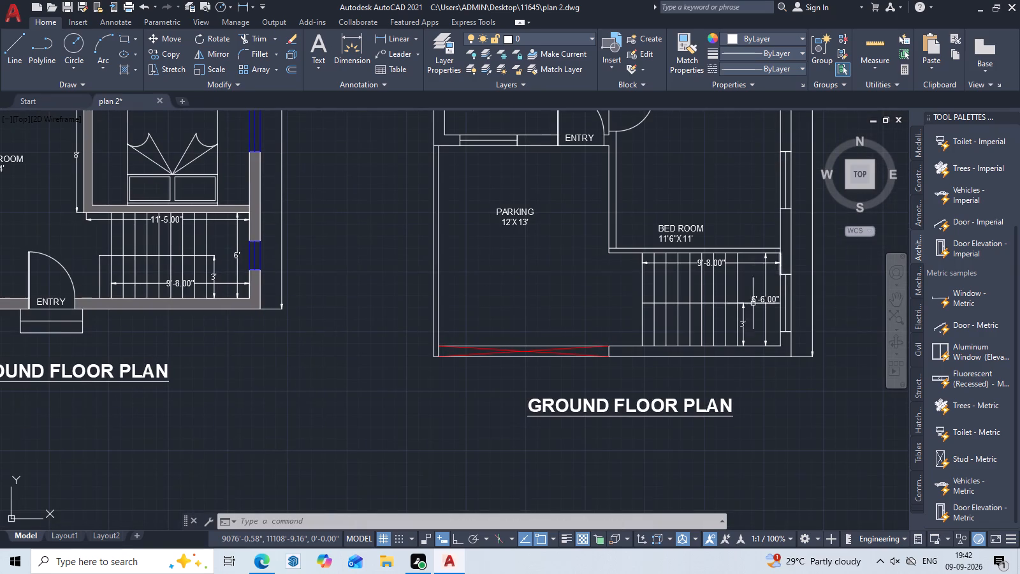
{"action": "middle_click_drag", "start_coordinate": [717, 174], "coordinate": [642, 395]}
{"action": "scroll", "coordinate": [642, 380], "scroll_direction": "up", "scroll_amount": 1}
{"action": "scroll", "coordinate": [642, 379], "scroll_direction": "down", "scroll_amount": 2}
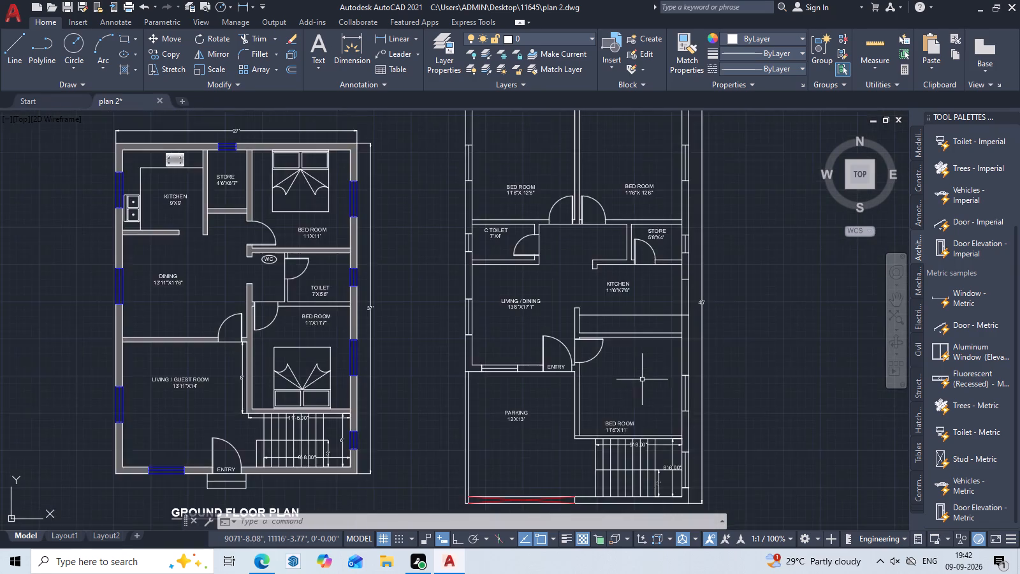
{"action": "middle_click_drag", "start_coordinate": [642, 382], "coordinate": [634, 489]}
{"action": "scroll", "coordinate": [658, 418], "scroll_direction": "up", "scroll_amount": 2}
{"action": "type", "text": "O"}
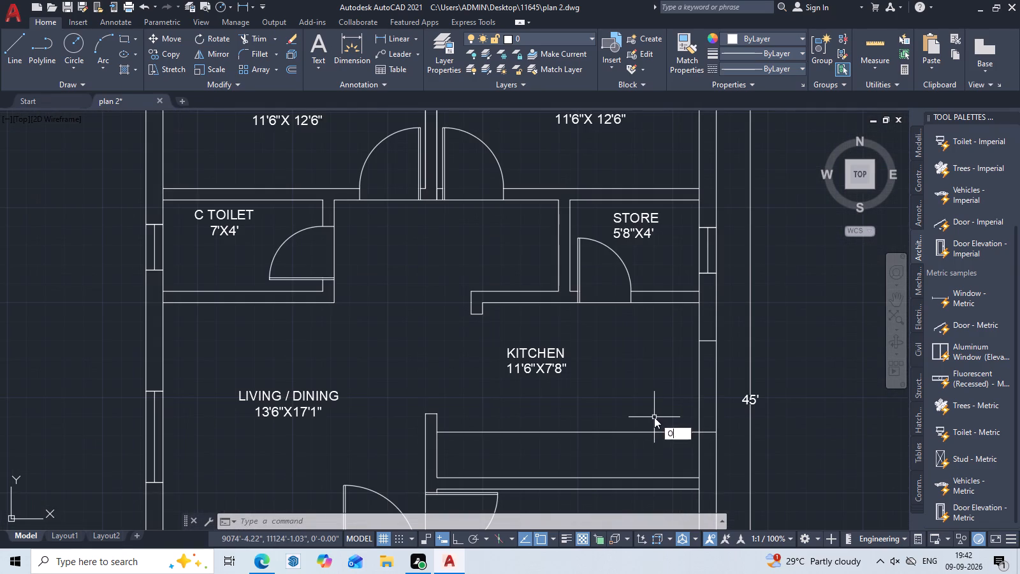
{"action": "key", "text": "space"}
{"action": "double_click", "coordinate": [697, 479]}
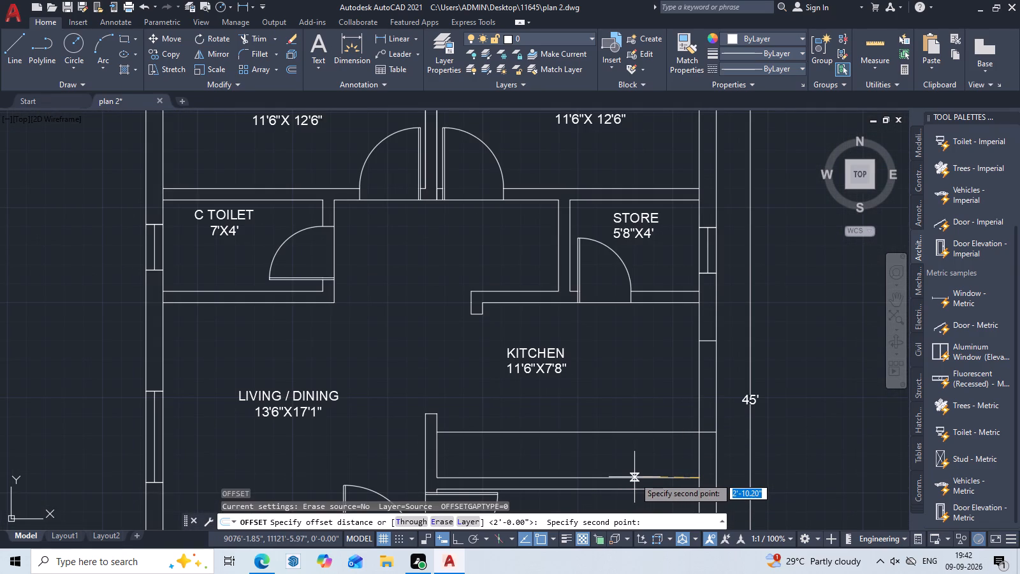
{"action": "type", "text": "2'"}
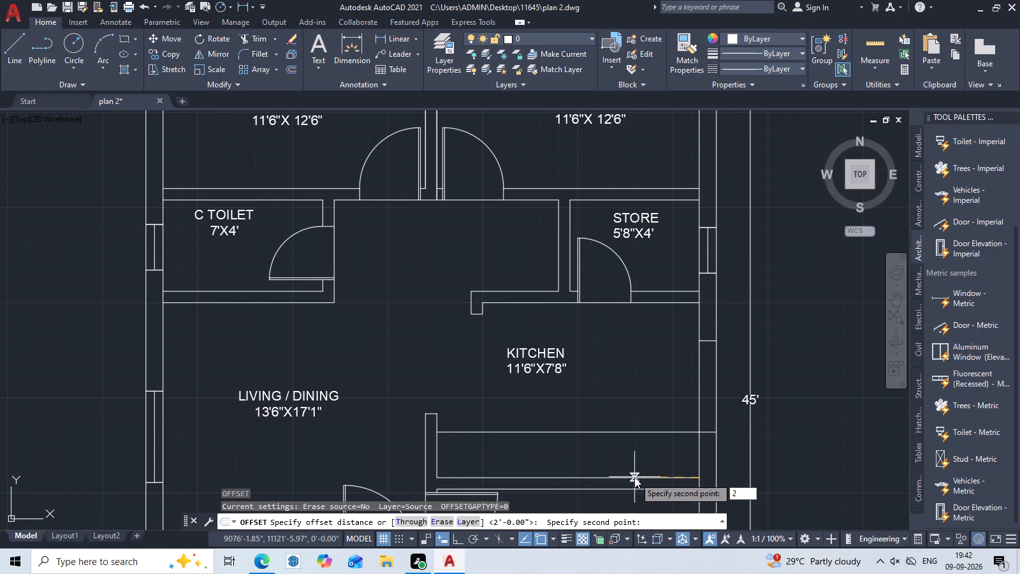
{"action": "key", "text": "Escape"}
Draw a vertical counter line 2' inside the second plan kitchen's outer side wall, running between its lower and upper walls.
{"action": "type", "text": "L TK"}
{"action": "key", "text": "space"}
{"action": "left_click", "coordinate": [699, 476]}
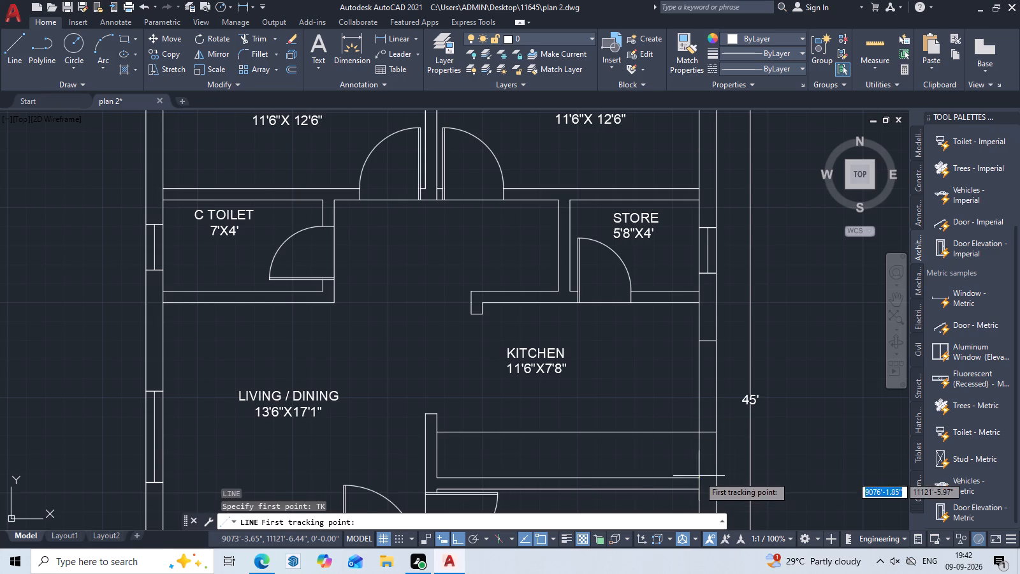
{"action": "type", "text": "2'"}
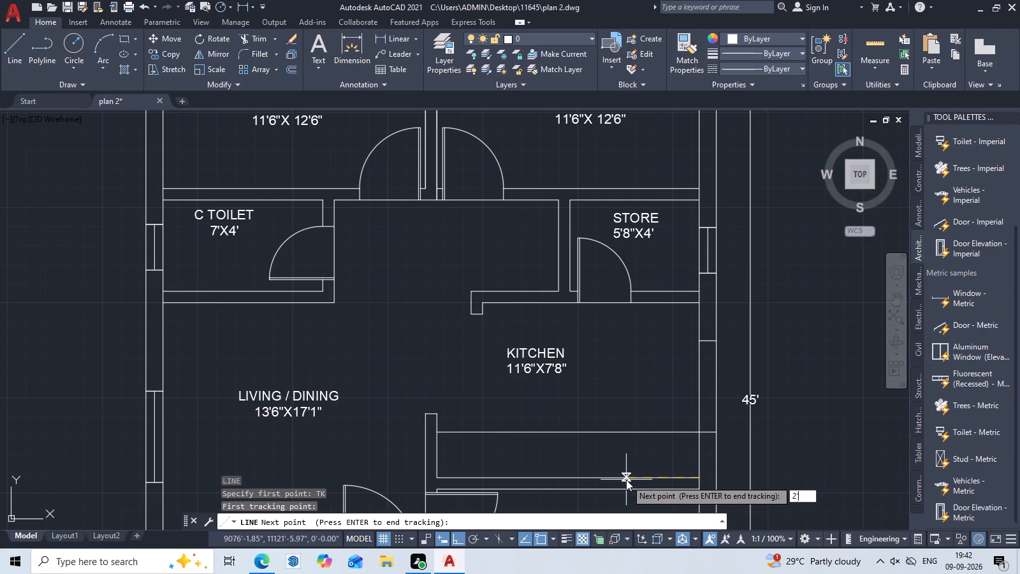
{"action": "key", "text": "space"}
{"action": "key", "text": "space"}
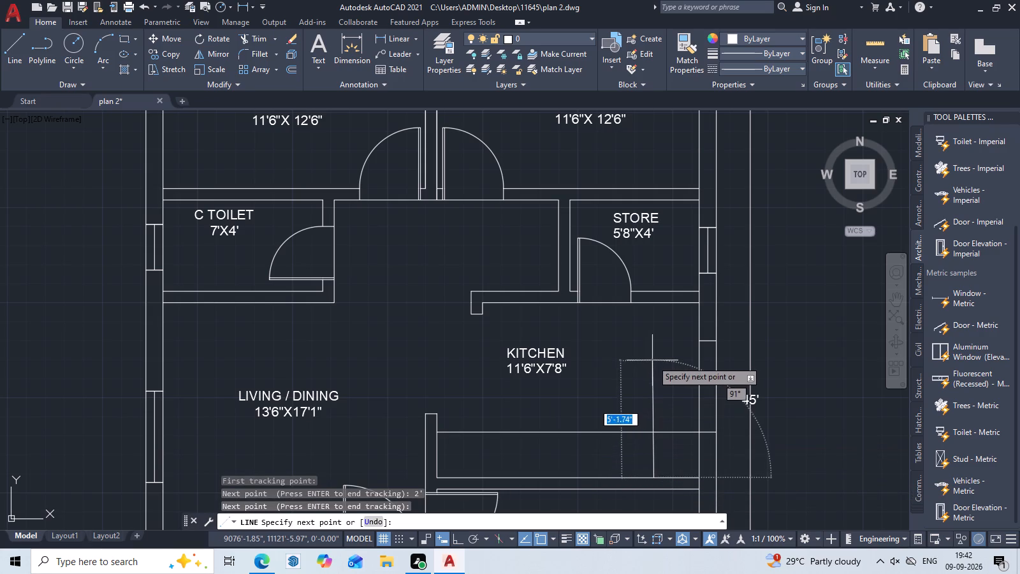
{"action": "key", "text": "F8"}
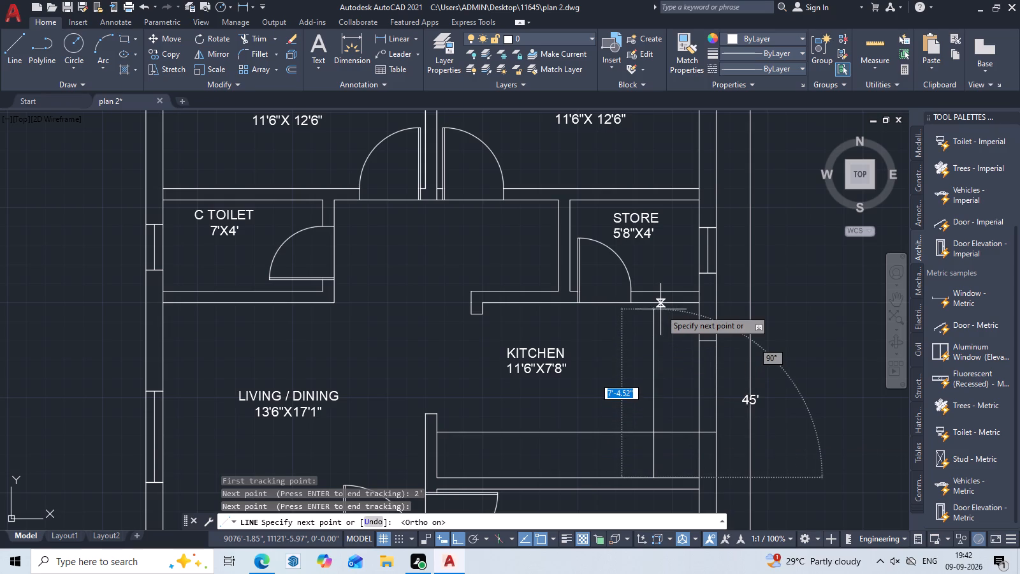
{"action": "left_click", "coordinate": [655, 305]}
{"action": "key", "text": "Escape"}
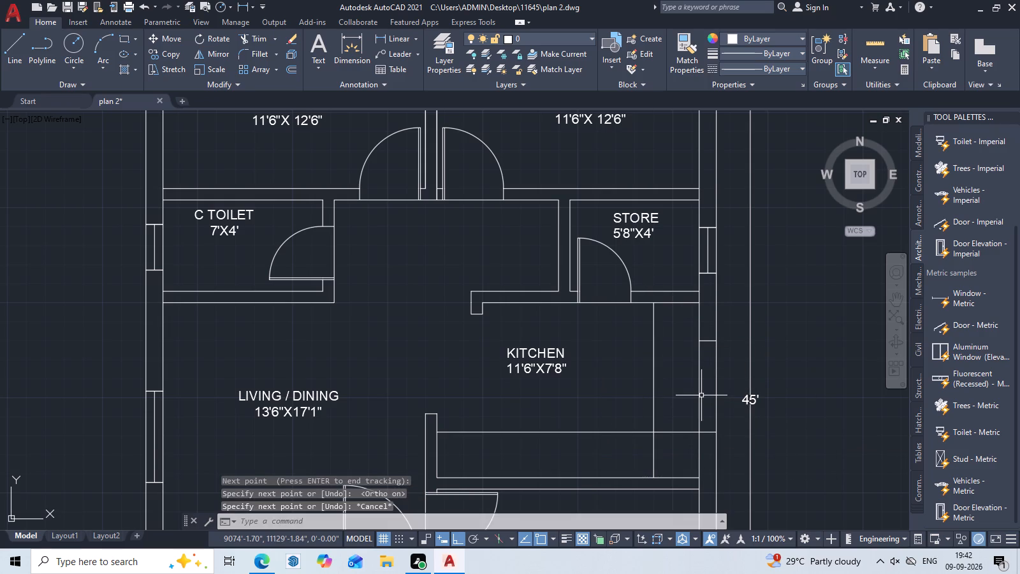
Trim the overlapping ends of the two kitchen counter lines at their corner to form an L-shaped counter.
{"action": "type", "text": "TR"}
{"action": "key", "text": "space"}
{"action": "left_click", "coordinate": [673, 434]}
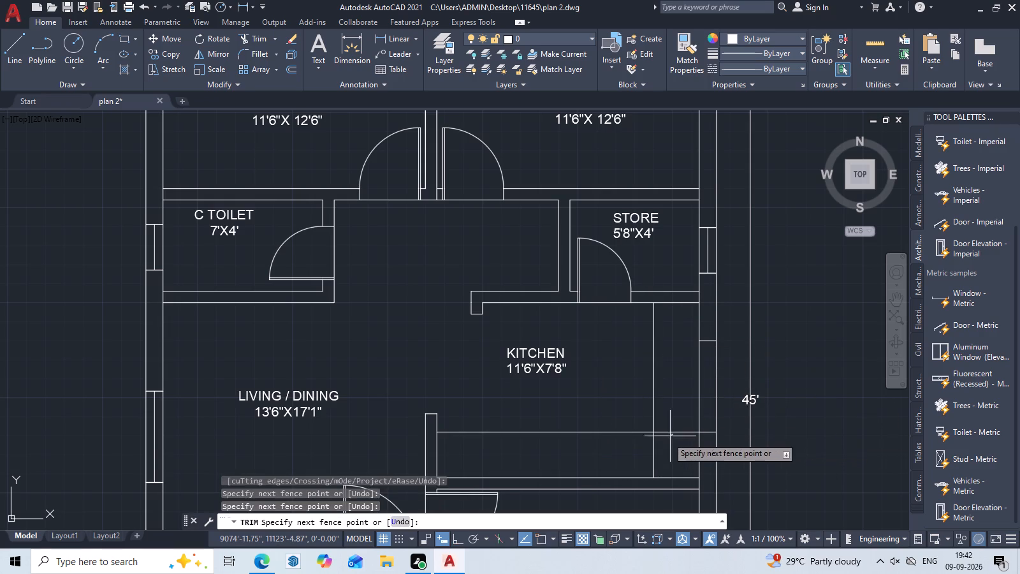
{"action": "left_click", "coordinate": [646, 451]}
{"action": "left_click", "coordinate": [677, 432]}
{"action": "key", "text": "Escape"}
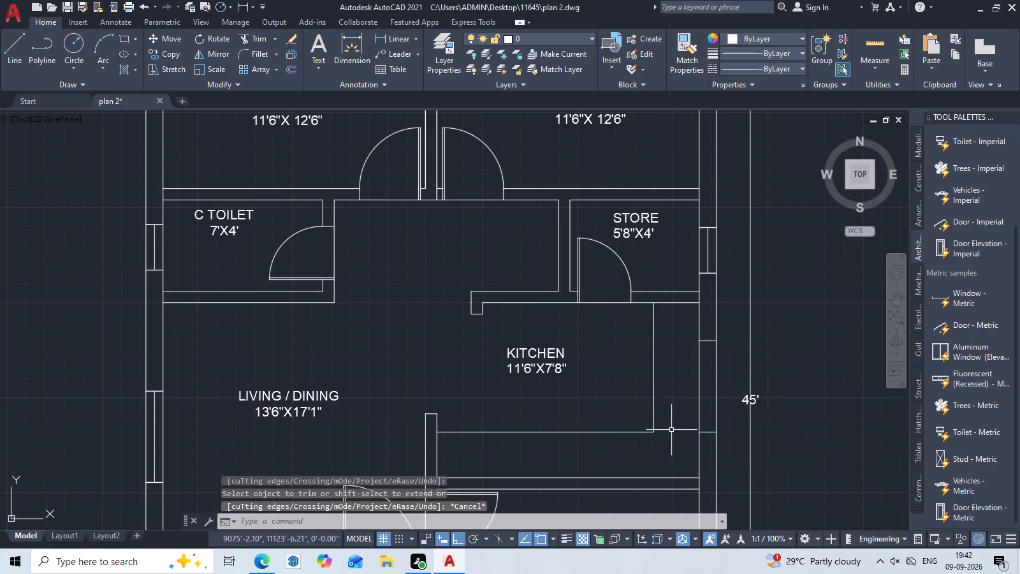
Draw the centre line of the window in the outer side wall beside the kitchen counter, spanning the opening.
{"action": "scroll", "coordinate": [669, 428], "scroll_direction": "down", "scroll_amount": 2}
{"action": "middle_click_drag", "start_coordinate": [769, 462], "coordinate": [736, 425]}
{"action": "scroll", "coordinate": [655, 395], "scroll_direction": "up", "scroll_amount": 2}
{"action": "middle_click", "coordinate": [675, 398]}
{"action": "key", "text": "Escape"}
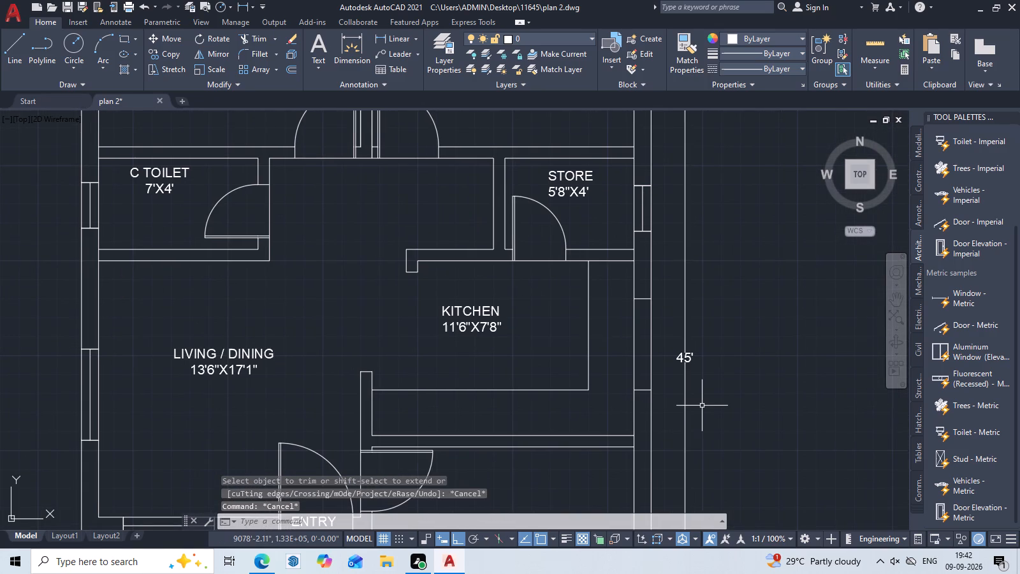
{"action": "type", "text": "L"}
{"action": "key", "text": "space"}
{"action": "double_click", "coordinate": [644, 394]}
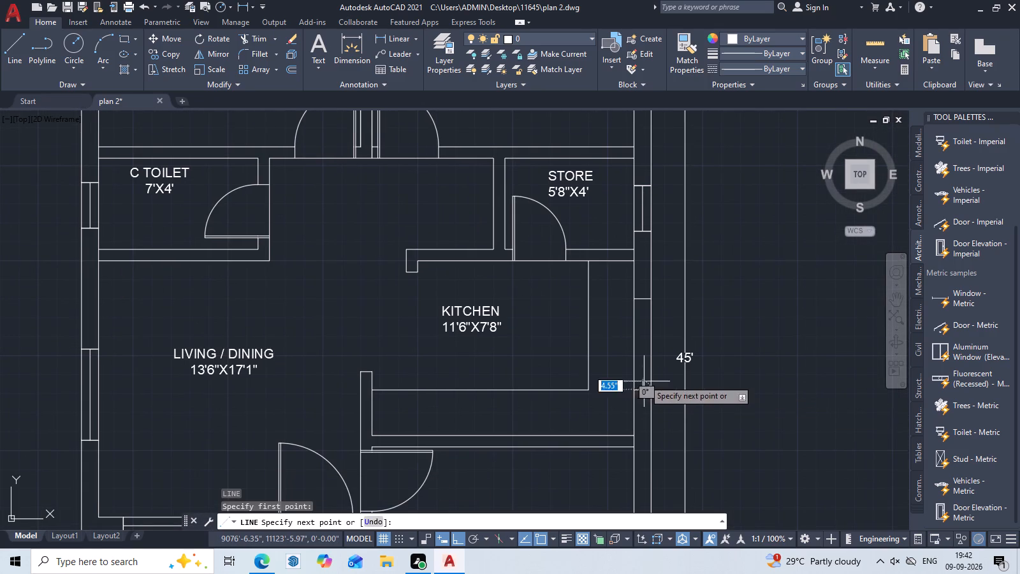
{"action": "left_click", "coordinate": [641, 298]}
{"action": "key", "text": "Escape"}
Examine the second plan's living, toilet and bedroom areas against the furnished ground floor plan.
{"action": "scroll", "coordinate": [680, 365], "scroll_direction": "down", "scroll_amount": 2}
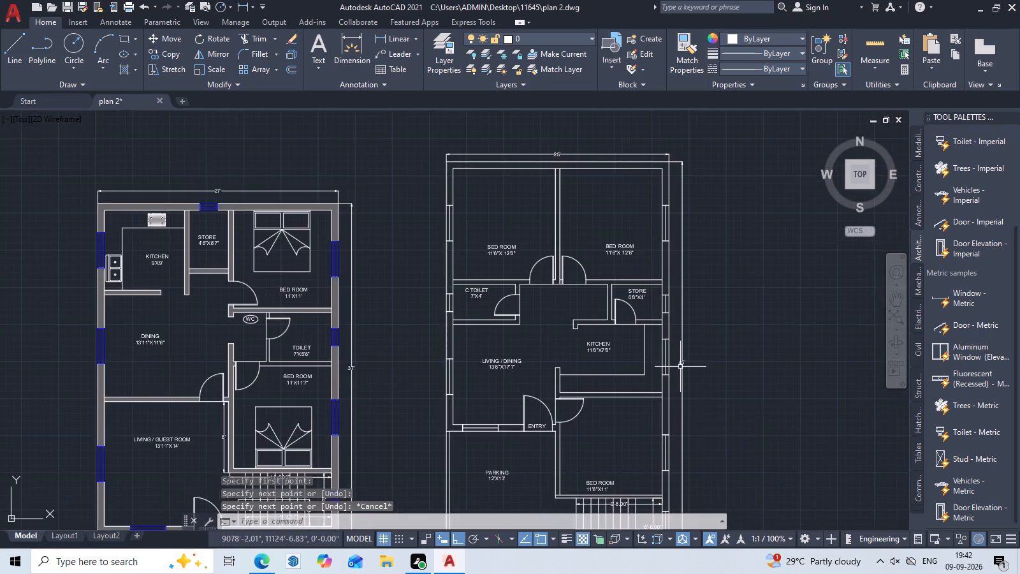
{"action": "middle_click_drag", "start_coordinate": [719, 452], "coordinate": [720, 395]}
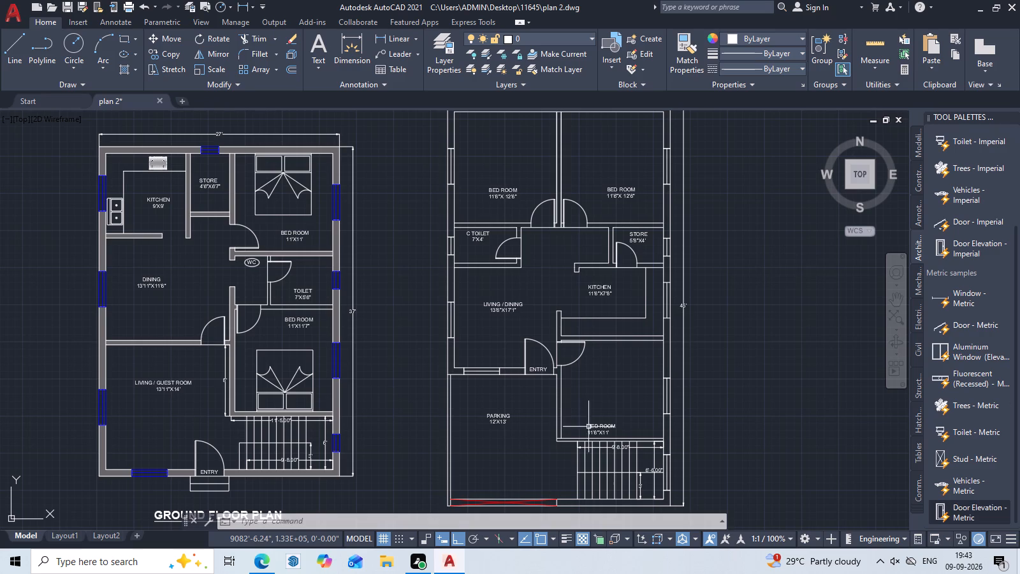
{"action": "middle_click_drag", "start_coordinate": [549, 318], "coordinate": [646, 312]}
{"action": "key", "text": "Escape"}
{"action": "scroll", "coordinate": [636, 311], "scroll_direction": "up", "scroll_amount": 2}
{"action": "middle_click_drag", "start_coordinate": [636, 322], "coordinate": [639, 324]}
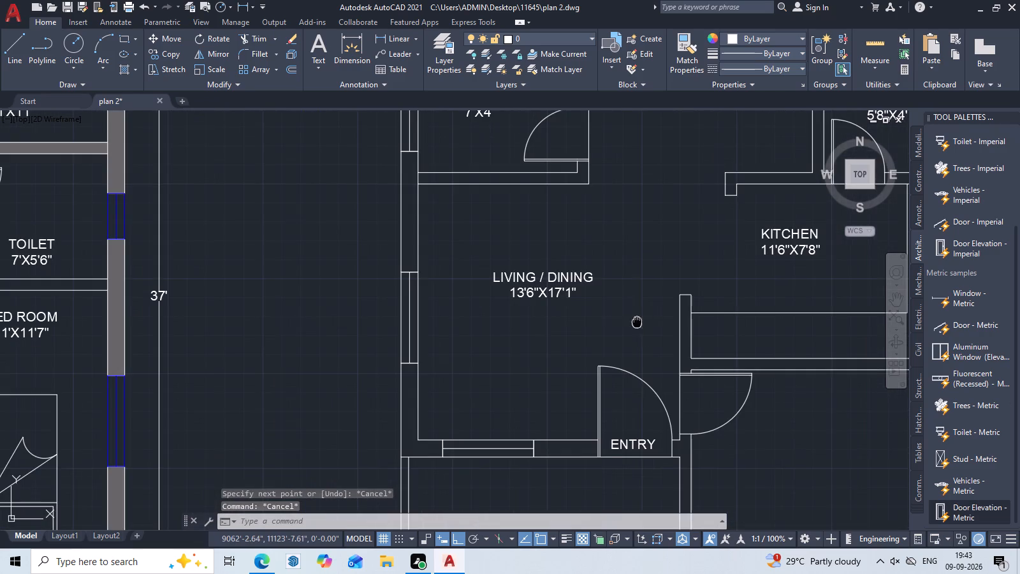
{"action": "middle_click_drag", "start_coordinate": [639, 324], "coordinate": [705, 374]}
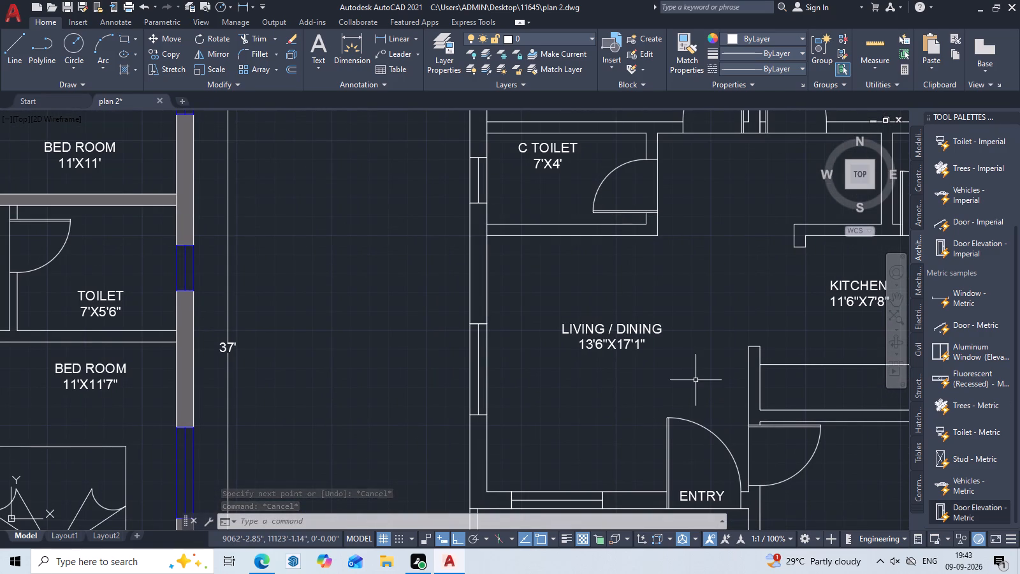
{"action": "scroll", "coordinate": [715, 275], "scroll_direction": "down", "scroll_amount": 2}
{"action": "middle_click_drag", "start_coordinate": [715, 275], "coordinate": [585, 394]}
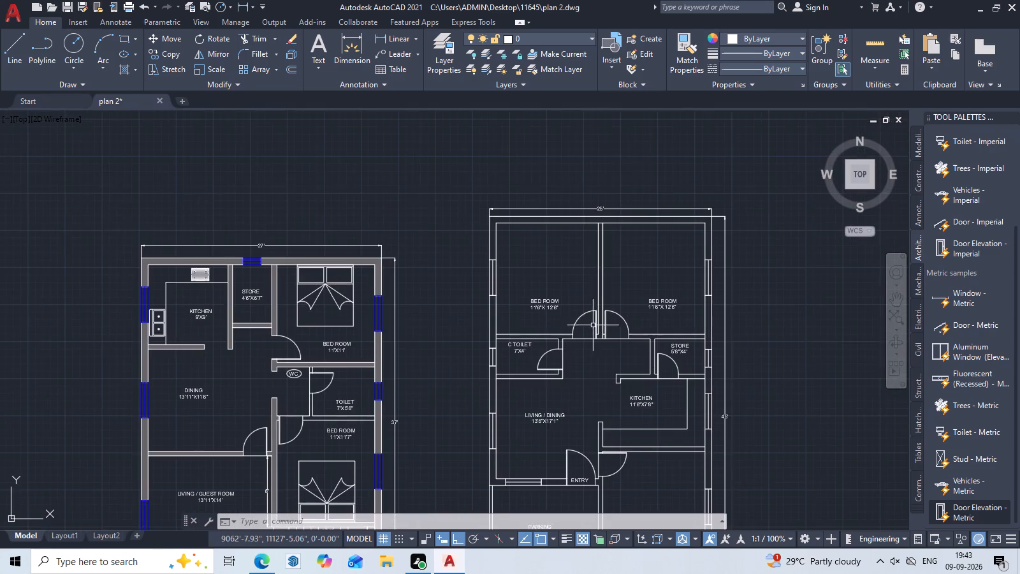
{"action": "middle_click_drag", "start_coordinate": [590, 274], "coordinate": [588, 346]}
{"action": "scroll", "coordinate": [580, 342], "scroll_direction": "up", "scroll_amount": 2}
{"action": "middle_click_drag", "start_coordinate": [579, 338], "coordinate": [608, 320]}
{"action": "key", "text": "Escape"}
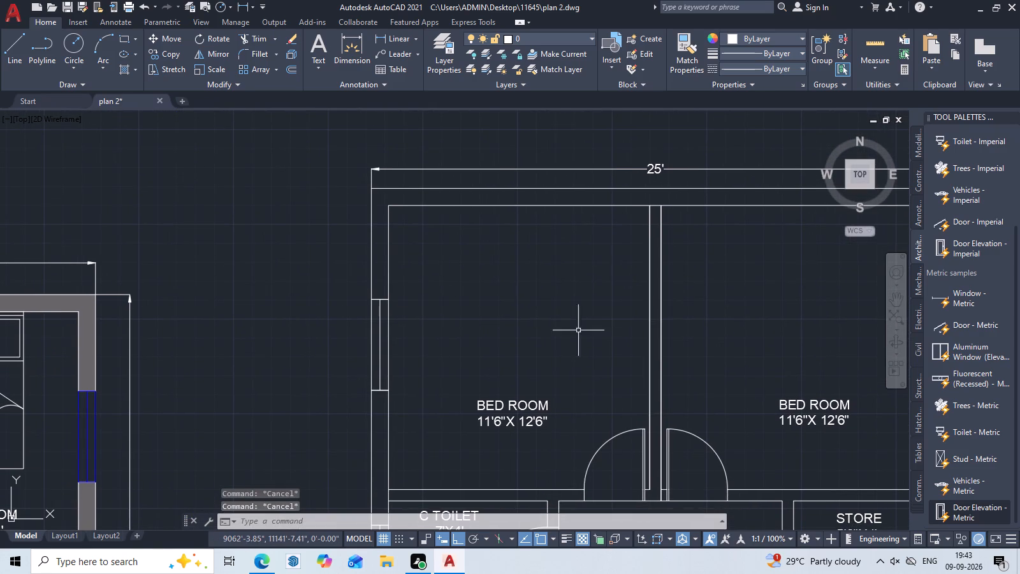
{"action": "middle_click_drag", "start_coordinate": [620, 270], "coordinate": [532, 242]}
{"action": "scroll", "coordinate": [477, 328], "scroll_direction": "down", "scroll_amount": 1}
{"action": "middle_click_drag", "start_coordinate": [476, 335], "coordinate": [586, 311]}
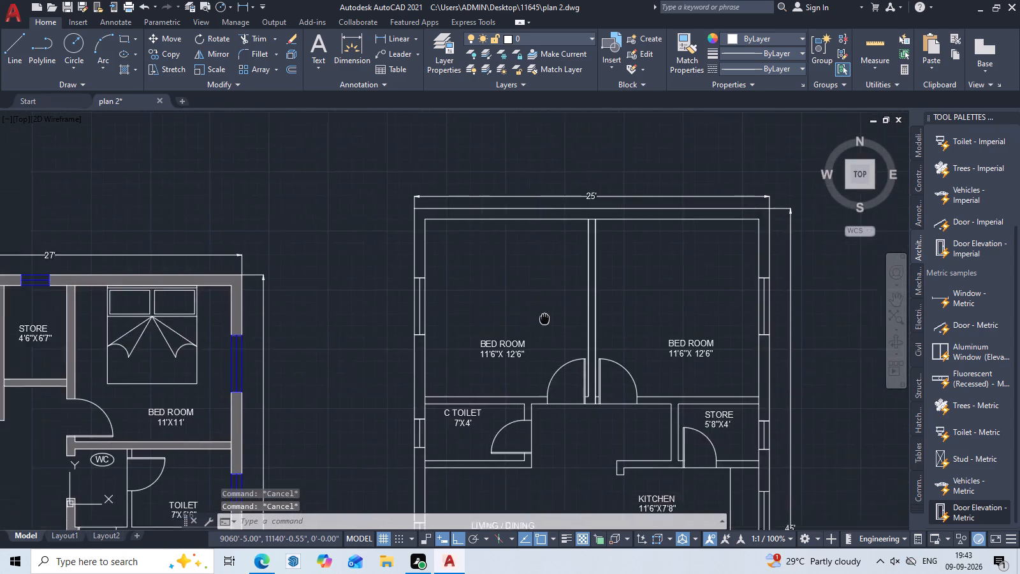
{"action": "middle_click_drag", "start_coordinate": [586, 311], "coordinate": [592, 309]}
{"action": "scroll", "coordinate": [578, 313], "scroll_direction": "down", "scroll_amount": 2}
{"action": "middle_click_drag", "start_coordinate": [578, 313], "coordinate": [657, 343]}
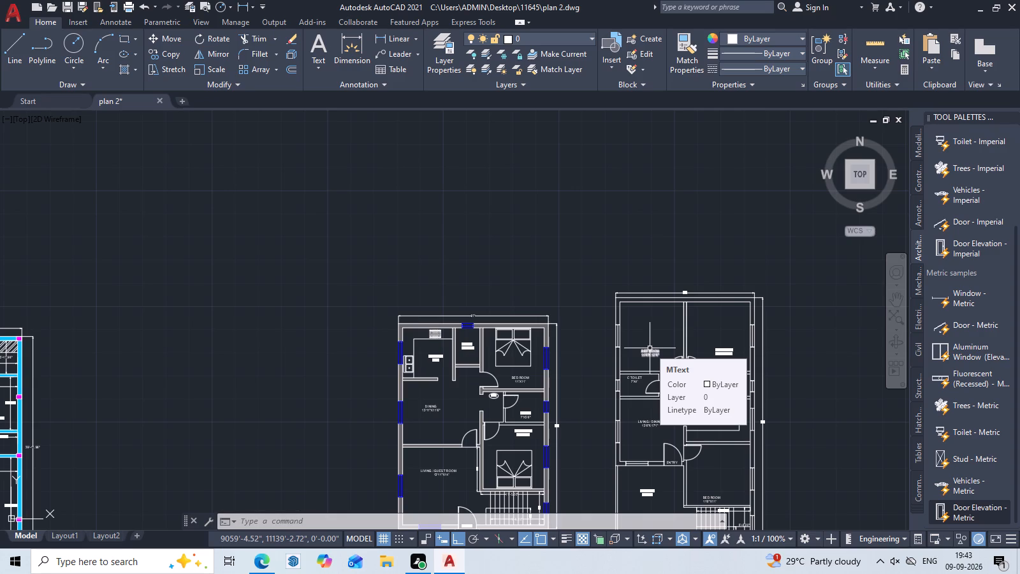
Copy the double bed from the ground floor plan's upper bedroom into the second plan's upper-left bedroom, headboard midpoint on the top wall.
{"action": "scroll", "coordinate": [725, 372], "scroll_direction": "up", "scroll_amount": 2}
{"action": "middle_click_drag", "start_coordinate": [599, 369], "coordinate": [653, 328]}
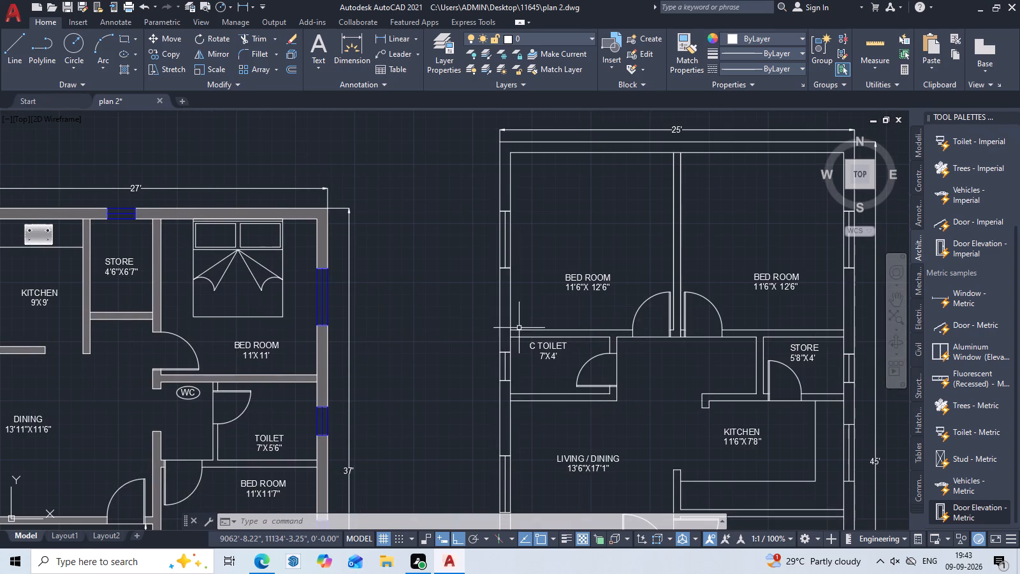
{"action": "left_click", "coordinate": [282, 286]}
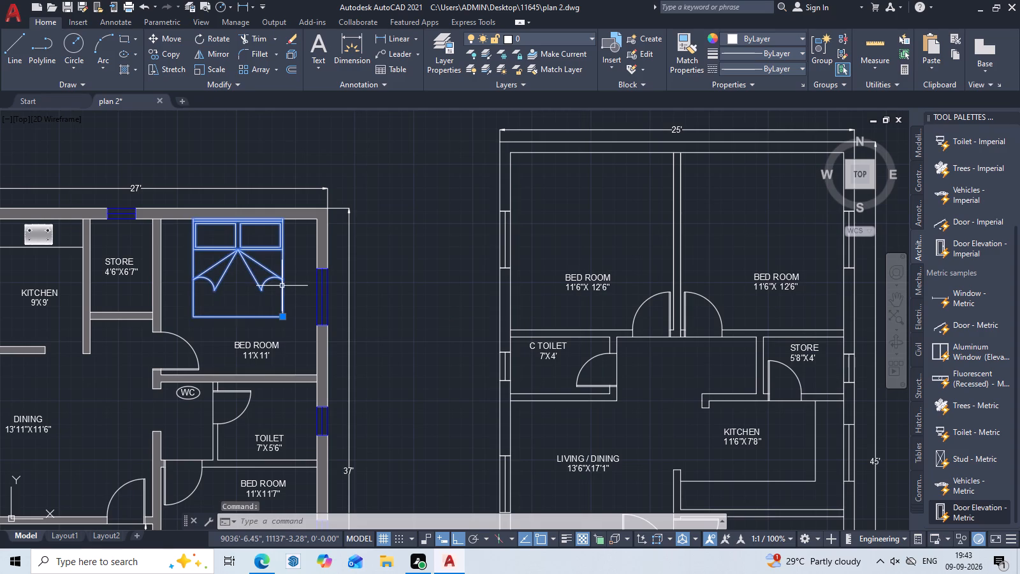
{"action": "type", "text": "CO"}
{"action": "key", "text": "space"}
{"action": "scroll", "coordinate": [238, 233], "scroll_direction": "up", "scroll_amount": 2}
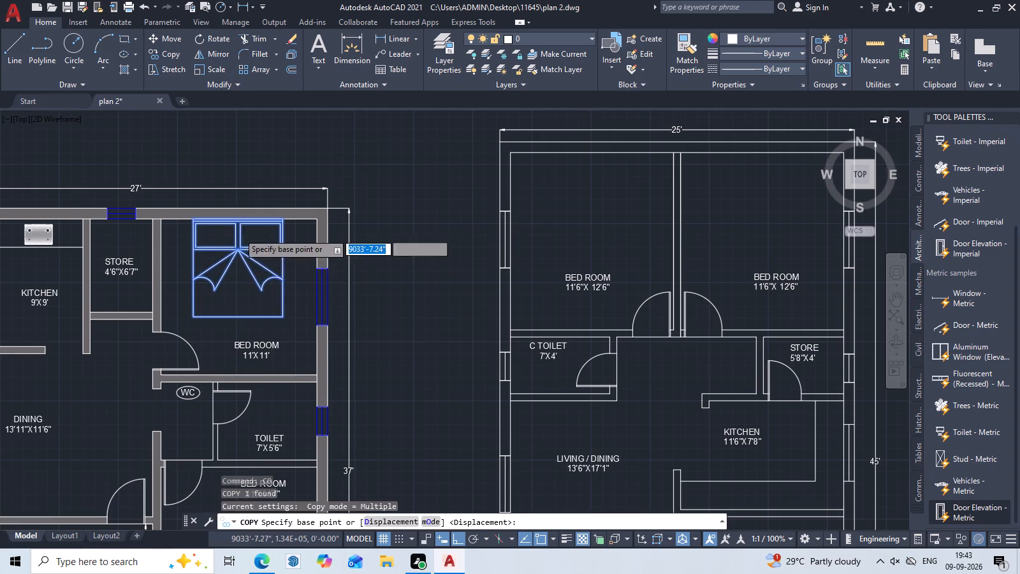
{"action": "middle_click_drag", "start_coordinate": [236, 242], "coordinate": [367, 328]}
{"action": "scroll", "coordinate": [352, 286], "scroll_direction": "up", "scroll_amount": 2}
{"action": "left_click", "coordinate": [381, 277]}
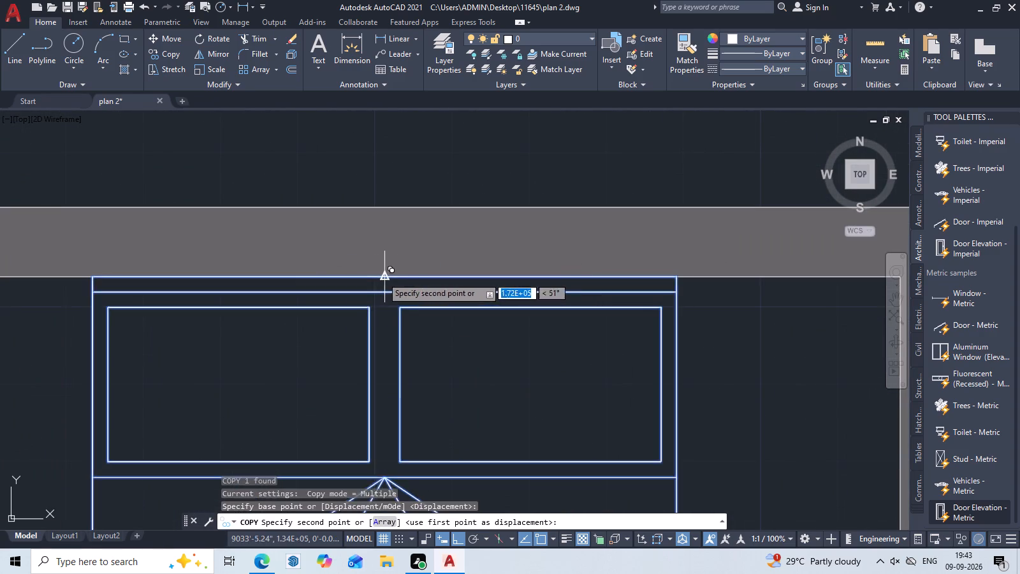
{"action": "scroll", "coordinate": [424, 302], "scroll_direction": "down", "scroll_amount": 3}
{"action": "middle_click_drag", "start_coordinate": [545, 342], "coordinate": [267, 281]}
{"action": "scroll", "coordinate": [467, 297], "scroll_direction": "down", "scroll_amount": 2}
{"action": "middle_click_drag", "start_coordinate": [613, 321], "coordinate": [610, 334]}
{"action": "scroll", "coordinate": [556, 280], "scroll_direction": "up", "scroll_amount": 2}
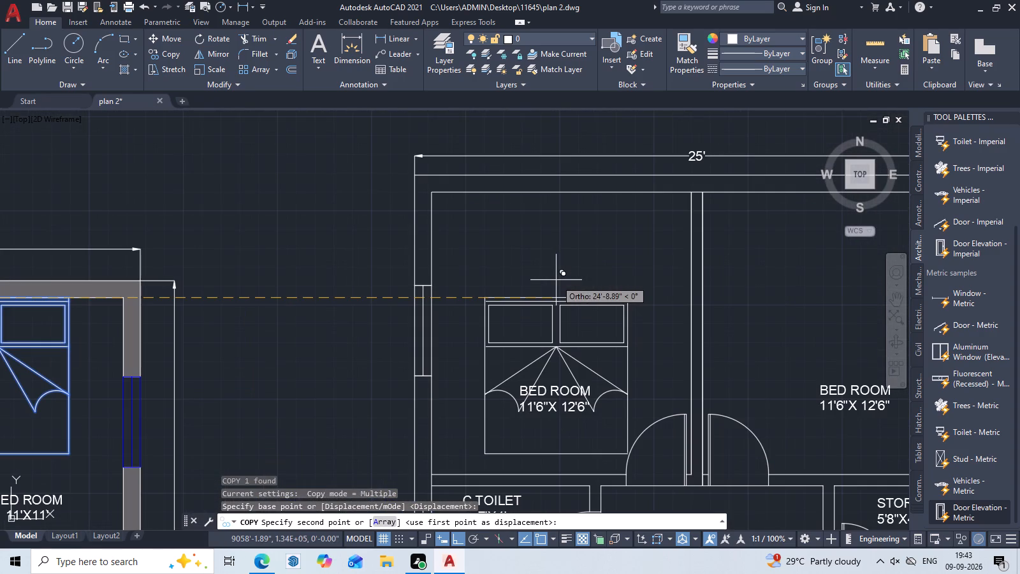
{"action": "key", "text": "F8"}
{"action": "middle_click_drag", "start_coordinate": [555, 236], "coordinate": [551, 318]}
{"action": "scroll", "coordinate": [551, 288], "scroll_direction": "up", "scroll_amount": 1}
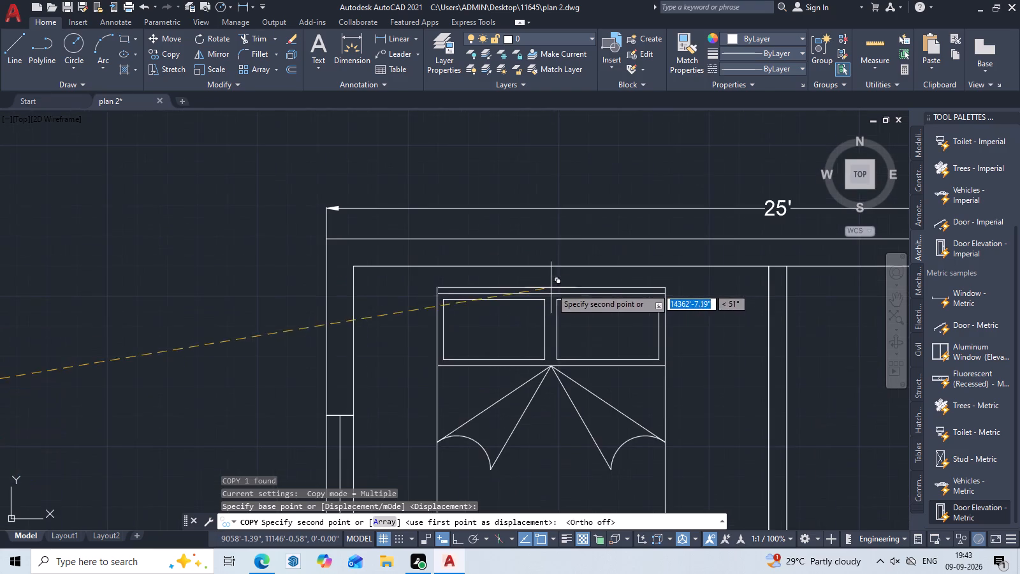
{"action": "scroll", "coordinate": [546, 268], "scroll_direction": "up", "scroll_amount": 1}
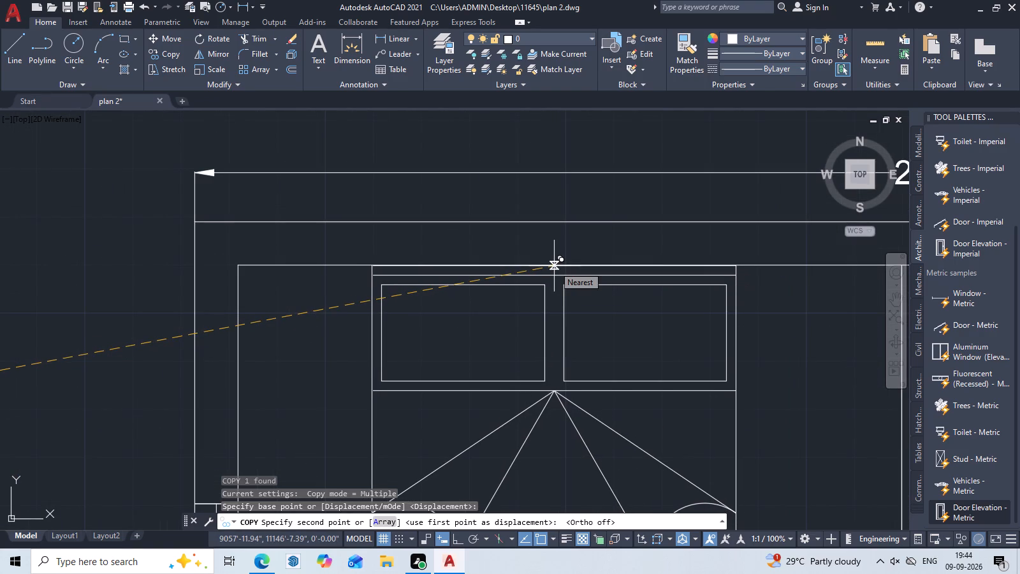
{"action": "double_click", "coordinate": [554, 266]}
Place another copy of the bed in the second plan's upper-right bedroom, with its headboard against the top wall.
{"action": "scroll", "coordinate": [630, 305], "scroll_direction": "down", "scroll_amount": 3}
{"action": "middle_click_drag", "start_coordinate": [681, 334], "coordinate": [502, 320]}
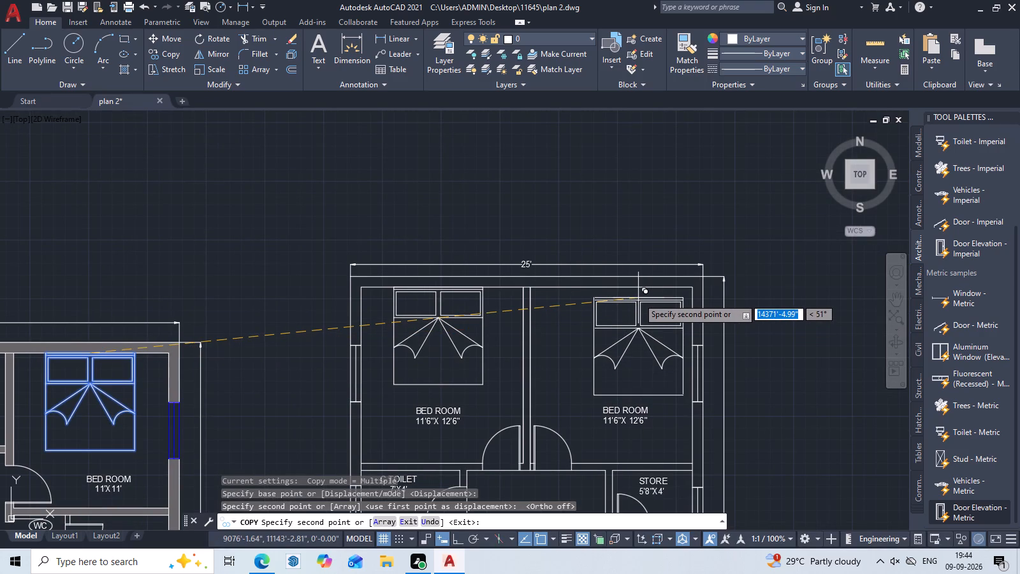
{"action": "scroll", "coordinate": [622, 296], "scroll_direction": "up", "scroll_amount": 2}
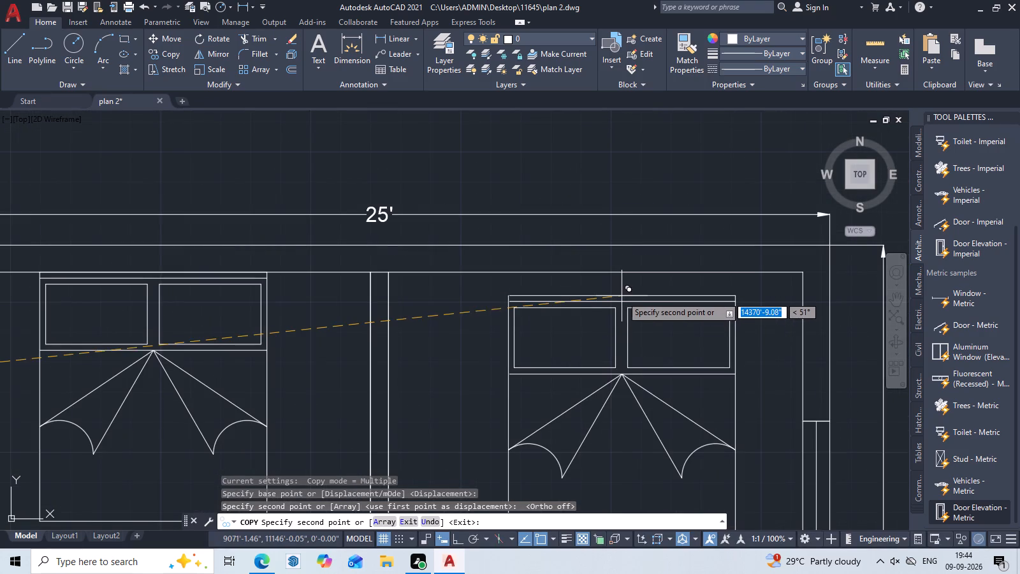
{"action": "scroll", "coordinate": [618, 273], "scroll_direction": "up", "scroll_amount": 2}
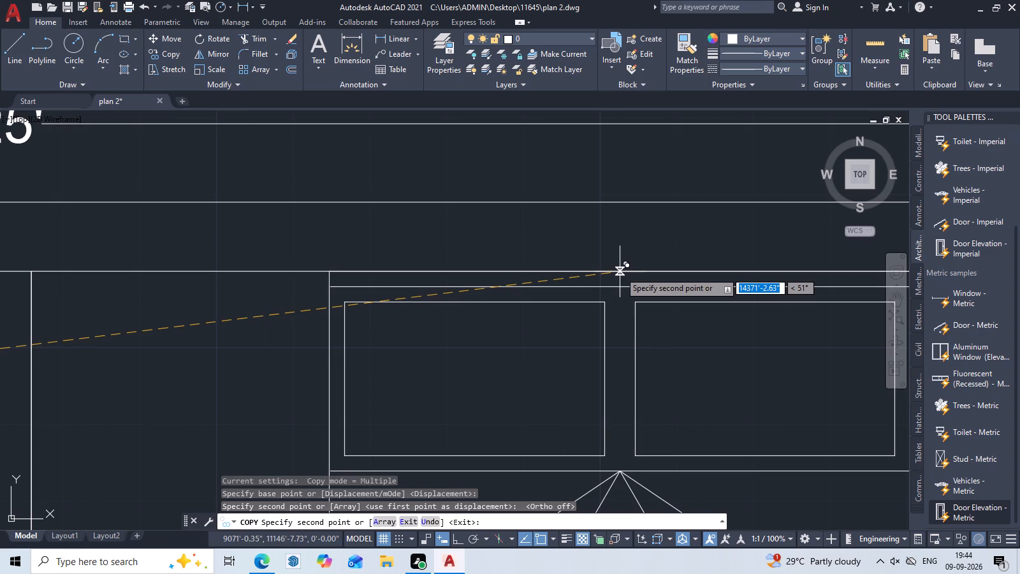
{"action": "left_click", "coordinate": [620, 272]}
{"action": "scroll", "coordinate": [617, 286], "scroll_direction": "down", "scroll_amount": 6}
{"action": "middle_click_drag", "start_coordinate": [634, 363], "coordinate": [632, 283]}
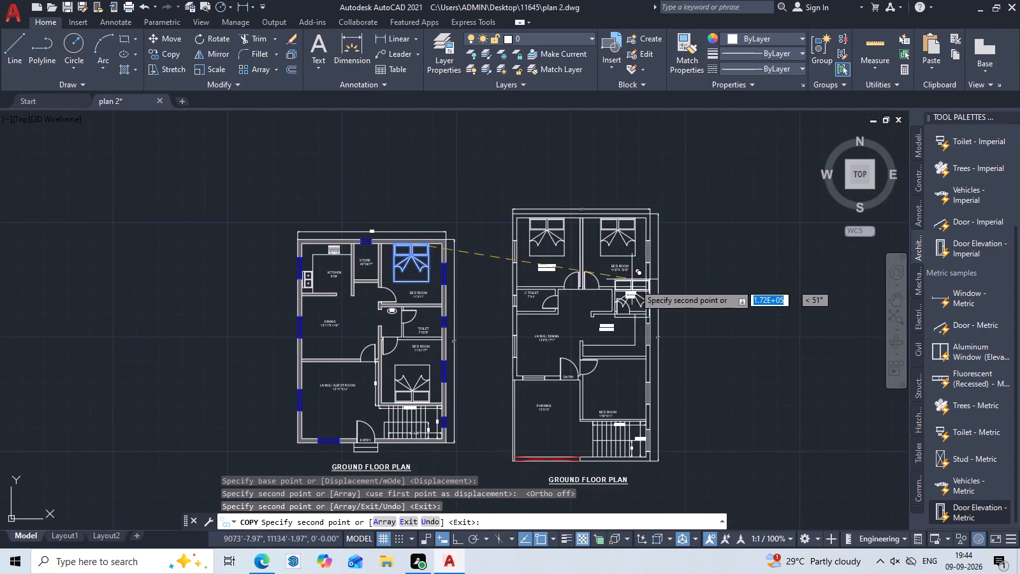
{"action": "scroll", "coordinate": [642, 366], "scroll_direction": "up", "scroll_amount": 2}
{"action": "middle_click_drag", "start_coordinate": [642, 366], "coordinate": [666, 274]}
{"action": "key", "text": "Escape"}
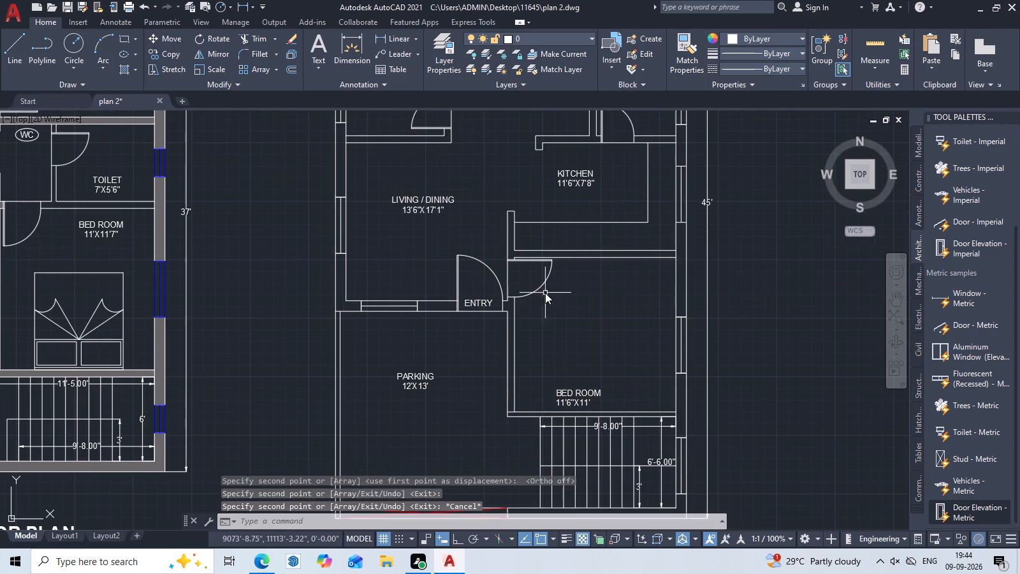
Copy the upper-right bedroom's bed into the 11'6"X11' bedroom above the stairs, with its headboard against the wall shared with the kitchen.
{"action": "middle_click_drag", "start_coordinate": [226, 291], "coordinate": [398, 290]}
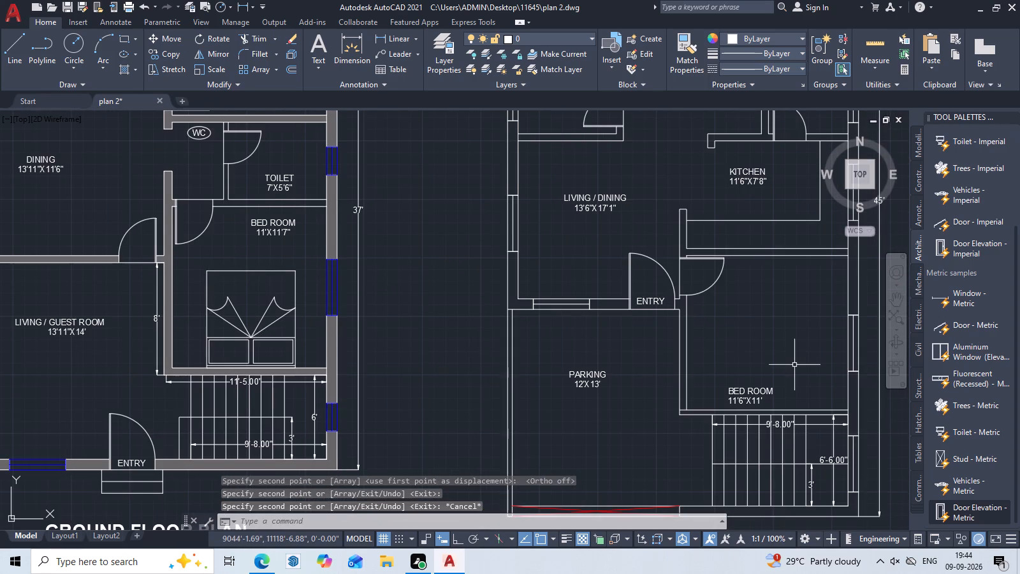
{"action": "middle_click_drag", "start_coordinate": [799, 365], "coordinate": [661, 379]}
{"action": "scroll", "coordinate": [631, 334], "scroll_direction": "down", "scroll_amount": 1}
{"action": "middle_click_drag", "start_coordinate": [631, 345], "coordinate": [621, 423]}
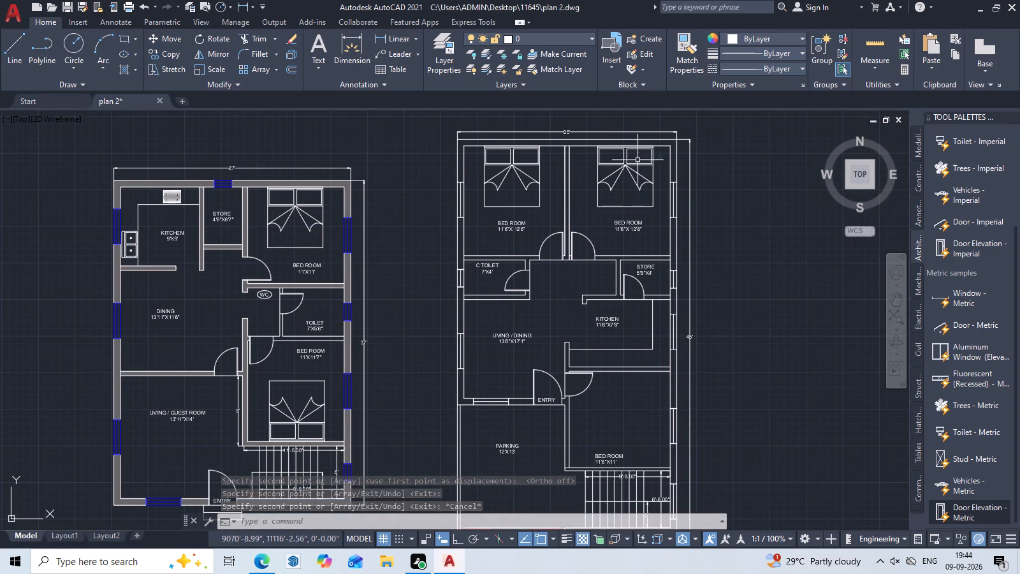
{"action": "left_click", "coordinate": [650, 181]}
{"action": "type", "text": "CO"}
{"action": "key", "text": "space"}
{"action": "scroll", "coordinate": [643, 163], "scroll_direction": "up", "scroll_amount": 5}
{"action": "middle_click_drag", "start_coordinate": [638, 163], "coordinate": [615, 450]}
{"action": "left_click", "coordinate": [455, 271]}
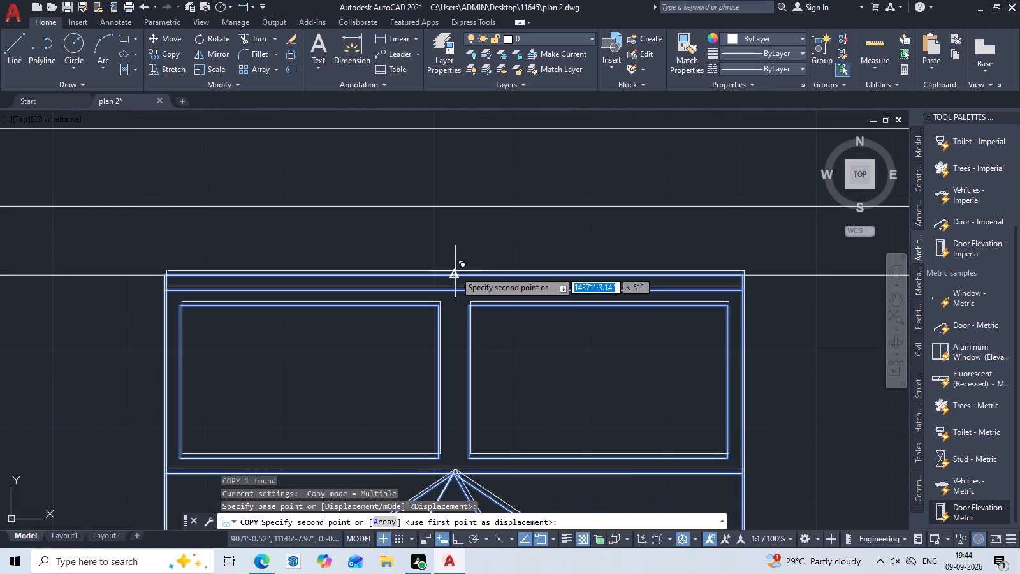
{"action": "scroll", "coordinate": [455, 325], "scroll_direction": "down", "scroll_amount": 3}
{"action": "middle_click_drag", "start_coordinate": [476, 357], "coordinate": [508, 113]}
{"action": "middle_click_drag", "start_coordinate": [528, 328], "coordinate": [550, 166]}
{"action": "middle_click_drag", "start_coordinate": [563, 335], "coordinate": [579, 200]}
{"action": "middle_click_drag", "start_coordinate": [556, 363], "coordinate": [564, 270]}
{"action": "scroll", "coordinate": [557, 274], "scroll_direction": "up", "scroll_amount": 2}
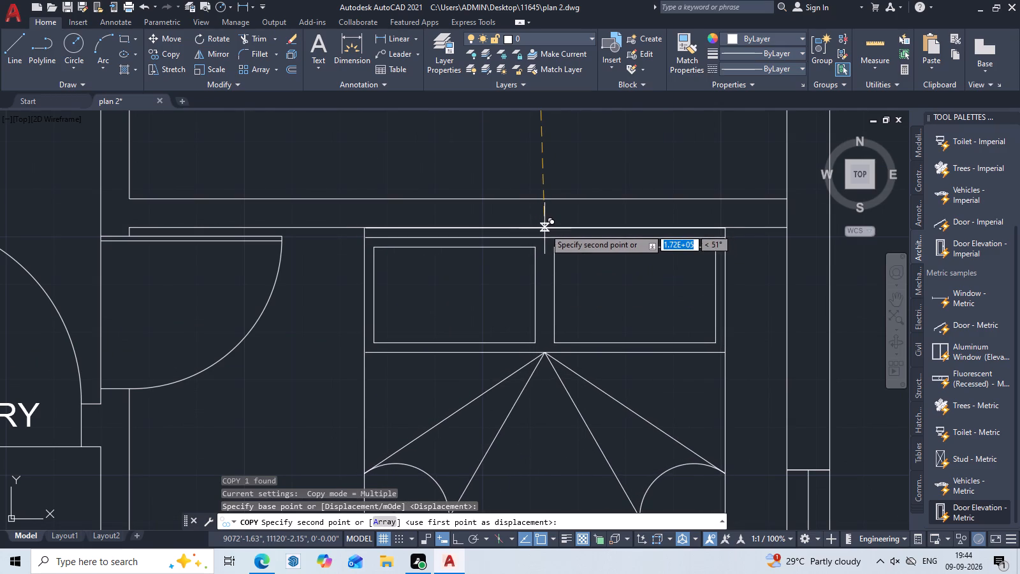
{"action": "left_click", "coordinate": [544, 228]}
{"action": "scroll", "coordinate": [569, 292], "scroll_direction": "down", "scroll_amount": 5}
{"action": "middle_click_drag", "start_coordinate": [594, 353], "coordinate": [687, 334]}
{"action": "key", "text": "Escape"}
{"action": "middle_click_drag", "start_coordinate": [637, 304], "coordinate": [641, 326]}
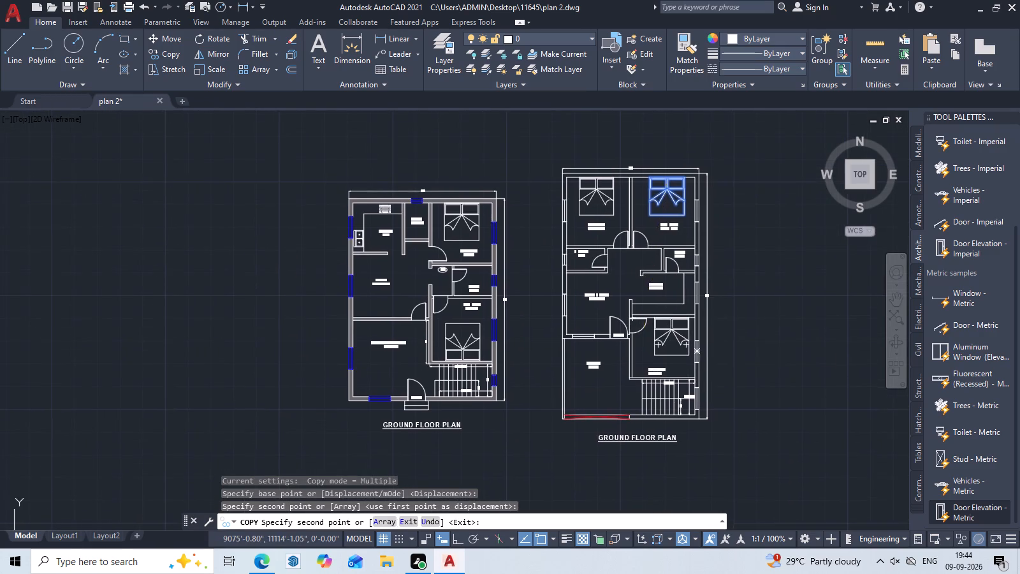
{"action": "scroll", "coordinate": [630, 314], "scroll_direction": "up", "scroll_amount": 2}
{"action": "middle_click_drag", "start_coordinate": [727, 343], "coordinate": [602, 351]}
{"action": "key", "text": "Escape"}
{"action": "key", "text": "Escape"}
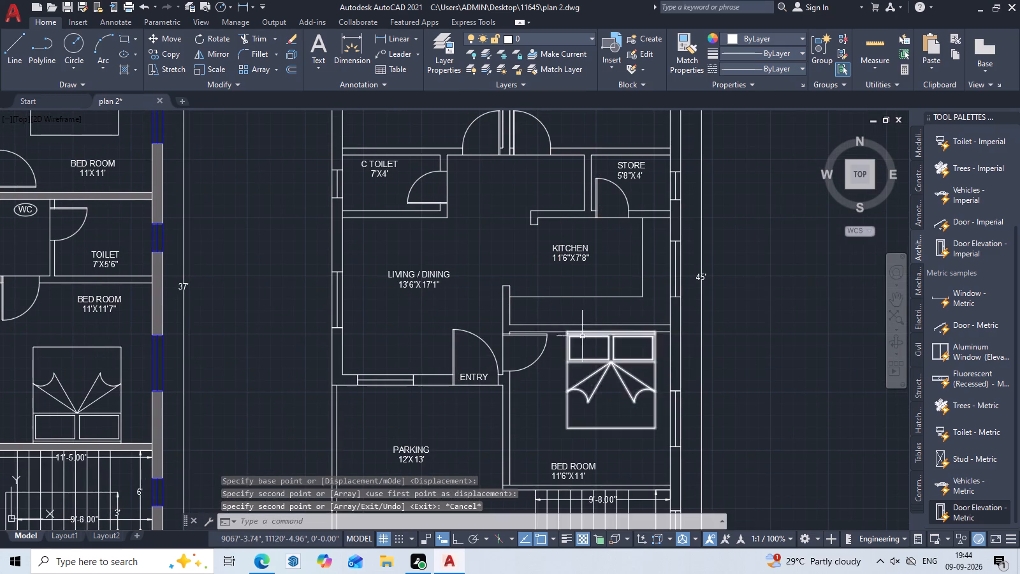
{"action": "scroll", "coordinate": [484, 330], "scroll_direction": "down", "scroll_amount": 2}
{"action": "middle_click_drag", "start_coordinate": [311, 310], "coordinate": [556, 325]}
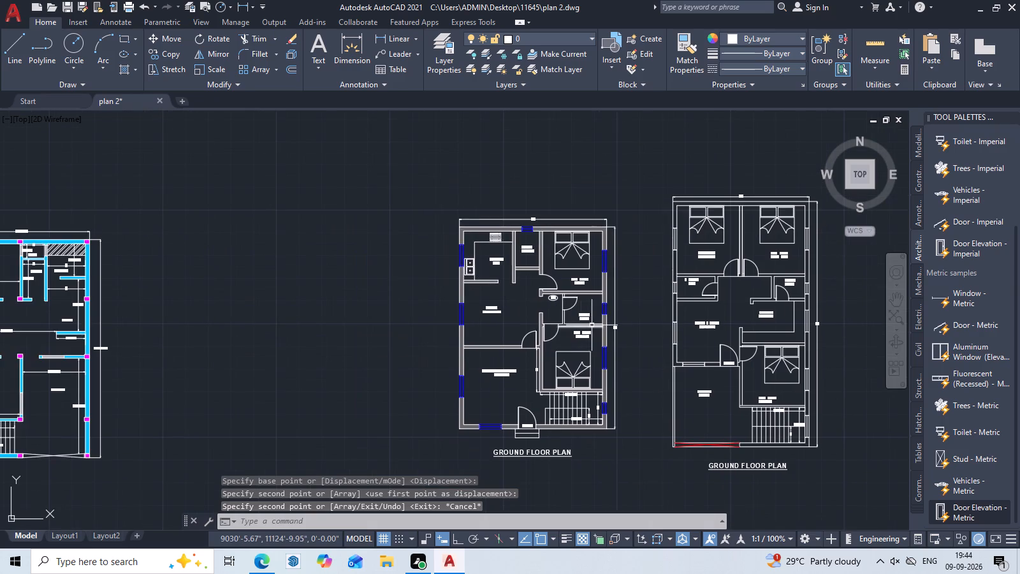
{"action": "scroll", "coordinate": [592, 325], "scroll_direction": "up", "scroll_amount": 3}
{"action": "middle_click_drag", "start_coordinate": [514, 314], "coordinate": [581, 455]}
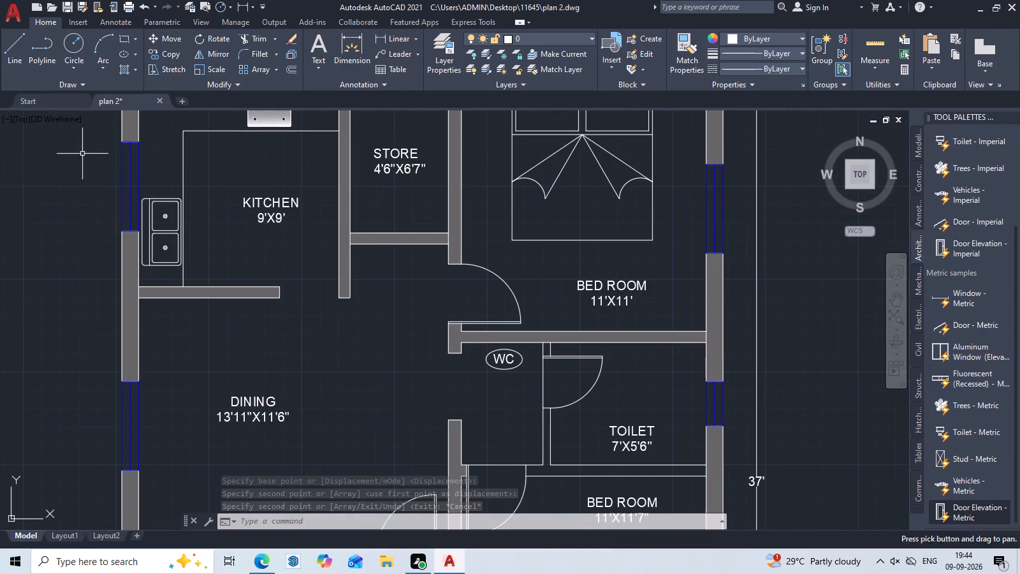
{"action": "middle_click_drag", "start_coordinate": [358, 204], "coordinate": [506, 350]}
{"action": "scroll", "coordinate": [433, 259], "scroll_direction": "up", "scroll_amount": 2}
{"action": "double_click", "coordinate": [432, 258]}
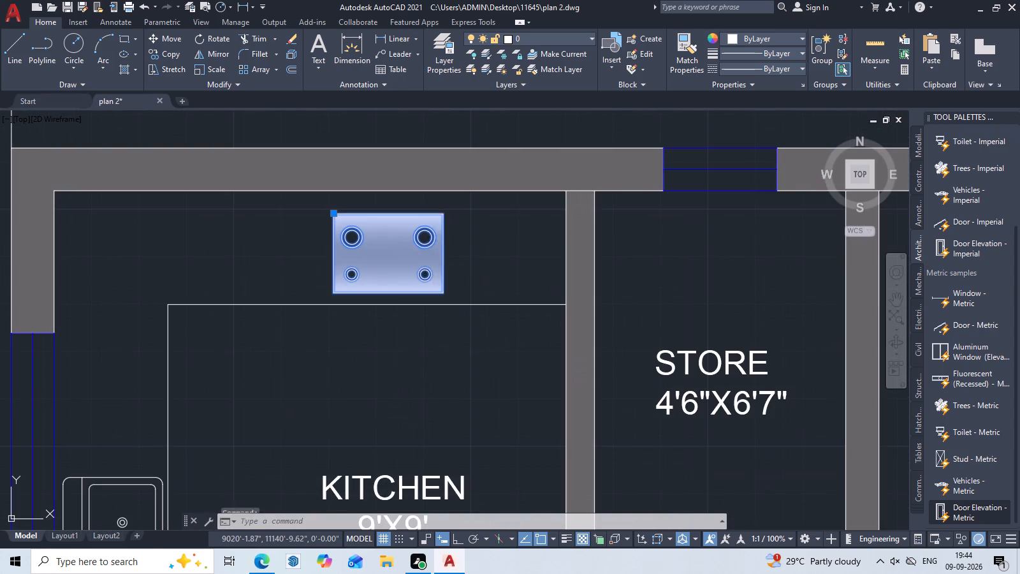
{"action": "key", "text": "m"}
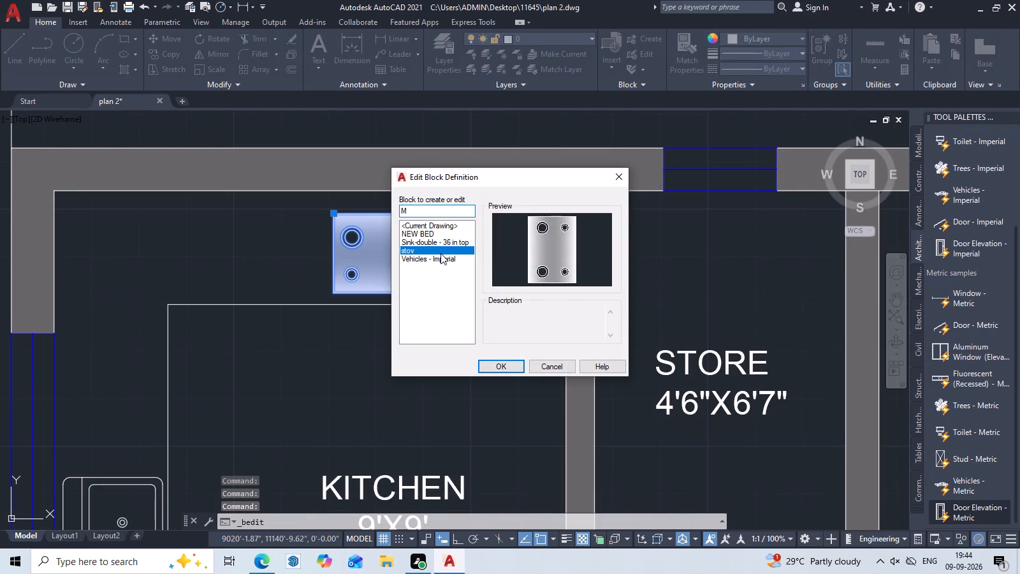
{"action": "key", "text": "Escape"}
Copy the stove from the ground floor plan's kitchen to the empty space outside the second plan's kitchen outer wall.
{"action": "left_click", "coordinate": [408, 265]}
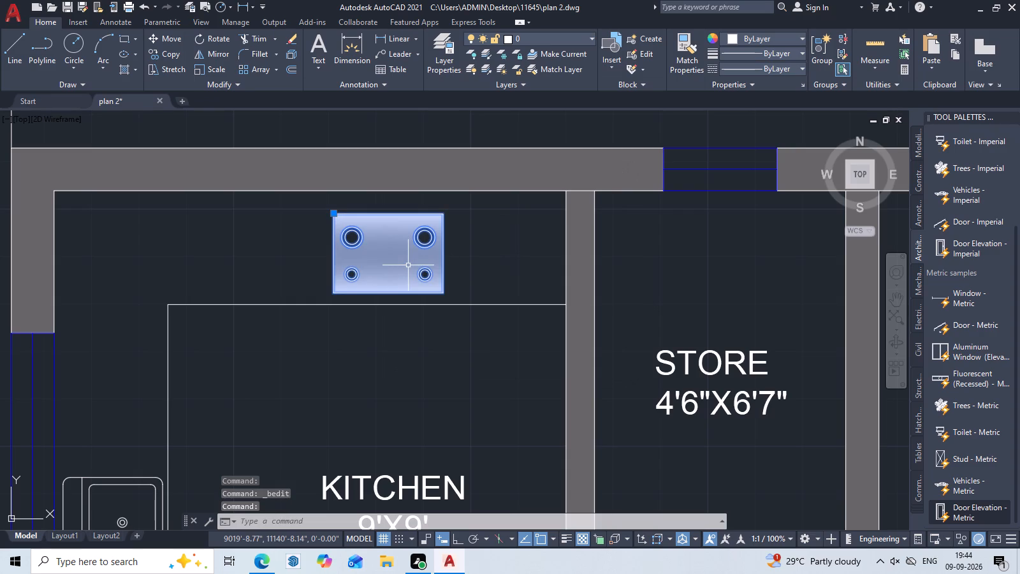
{"action": "type", "text": "CO"}
{"action": "key", "text": "space"}
{"action": "double_click", "coordinate": [390, 252]}
{"action": "scroll", "coordinate": [627, 302], "scroll_direction": "down", "scroll_amount": 3}
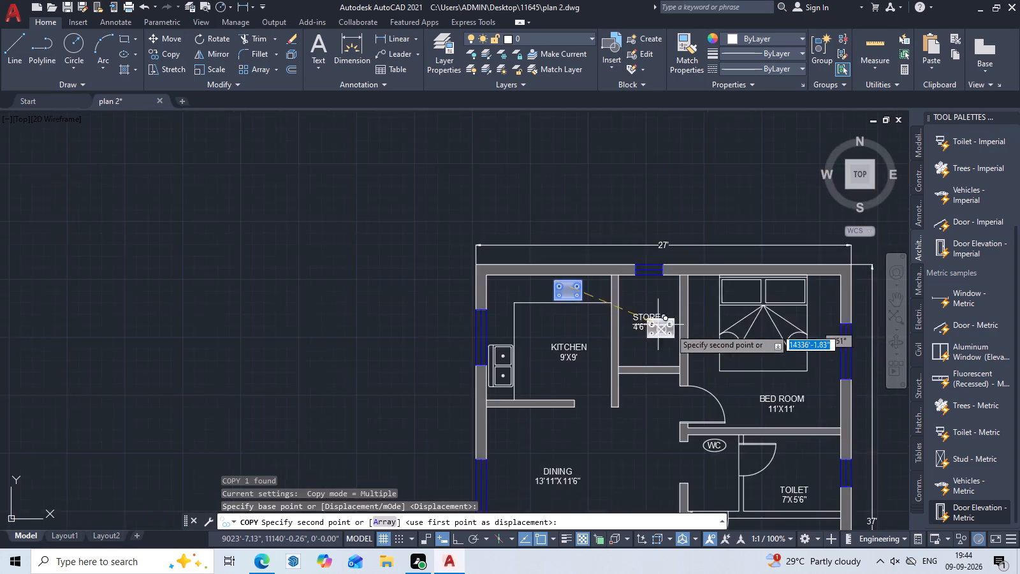
{"action": "middle_click_drag", "start_coordinate": [670, 323], "coordinate": [507, 242]}
{"action": "scroll", "coordinate": [725, 315], "scroll_direction": "down", "scroll_amount": 2}
{"action": "middle_click_drag", "start_coordinate": [766, 353], "coordinate": [428, 296]}
{"action": "scroll", "coordinate": [578, 311], "scroll_direction": "up", "scroll_amount": 4}
{"action": "left_click", "coordinate": [772, 248]}
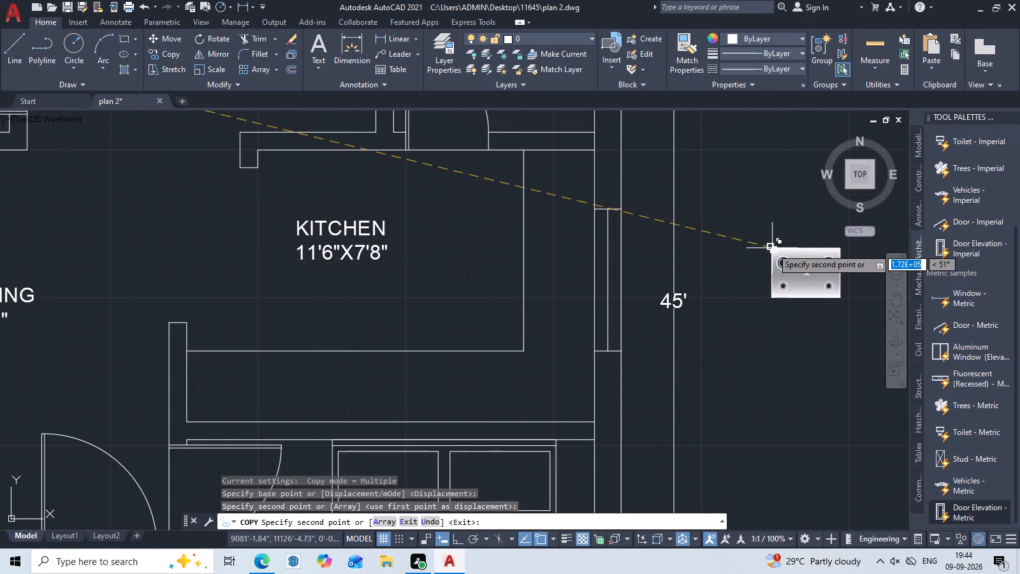
{"action": "key", "text": "Escape"}
Rotate the copied stove 90° clockwise about its upper-right corner so it stands upright.
{"action": "left_click", "coordinate": [840, 285]}
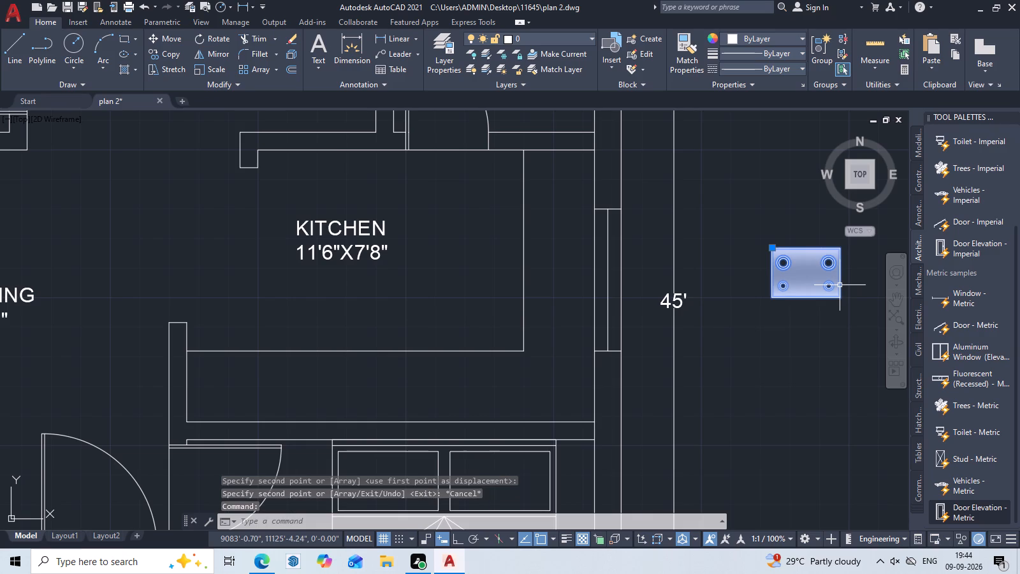
{"action": "type", "text": "RO"}
{"action": "key", "text": "space"}
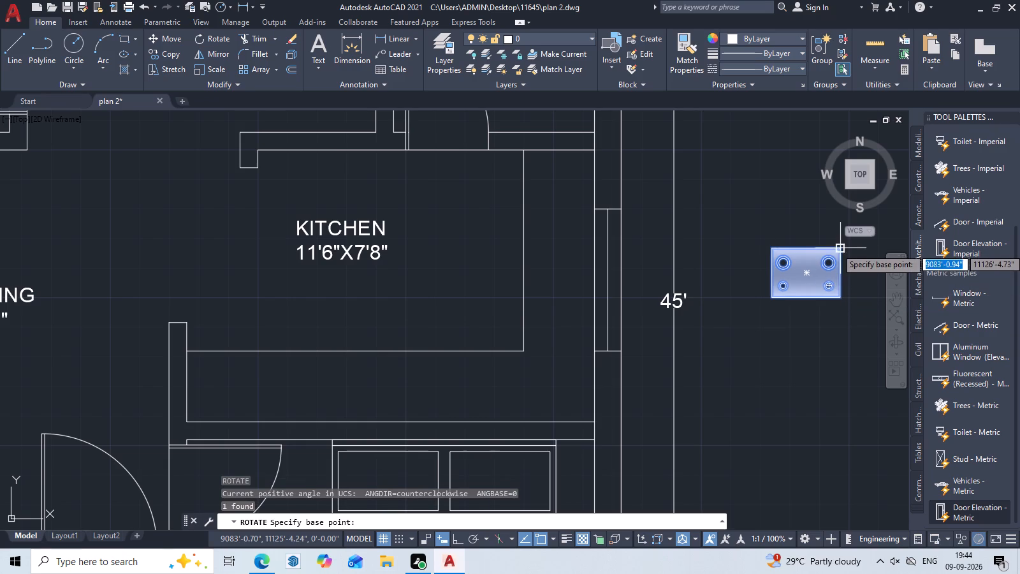
{"action": "left_click", "coordinate": [839, 248]}
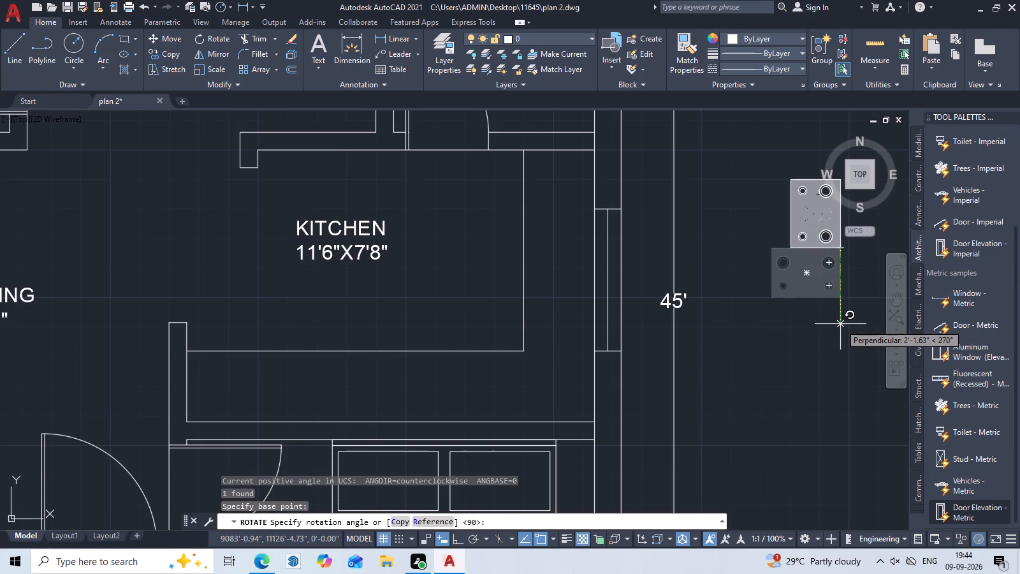
{"action": "key", "text": "F8"}
{"action": "left_click", "coordinate": [840, 324]}
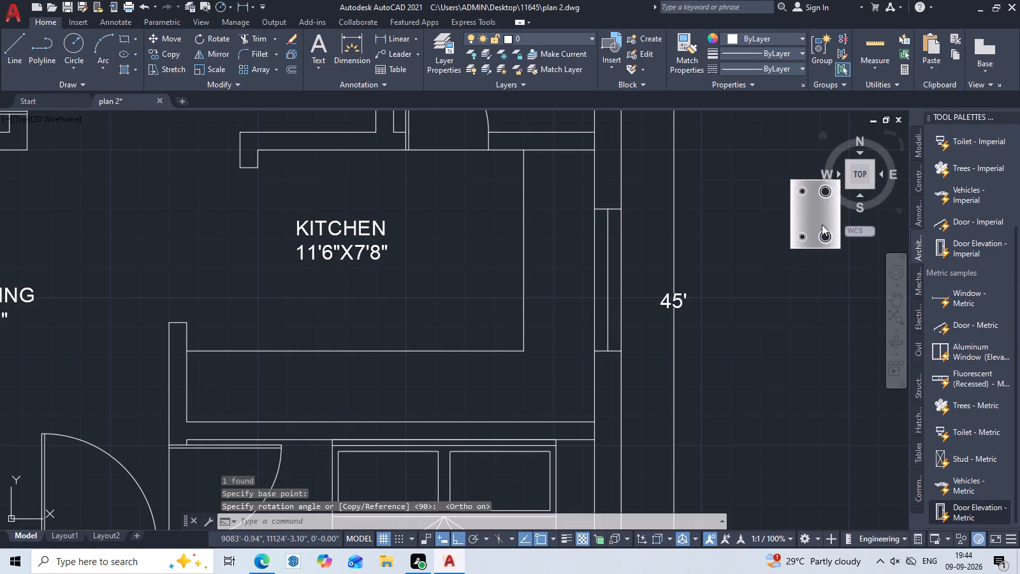
Move the rotated stove onto the second plan's vertical kitchen counter, in front of the window in the outer side wall.
{"action": "double_click", "coordinate": [812, 216]}
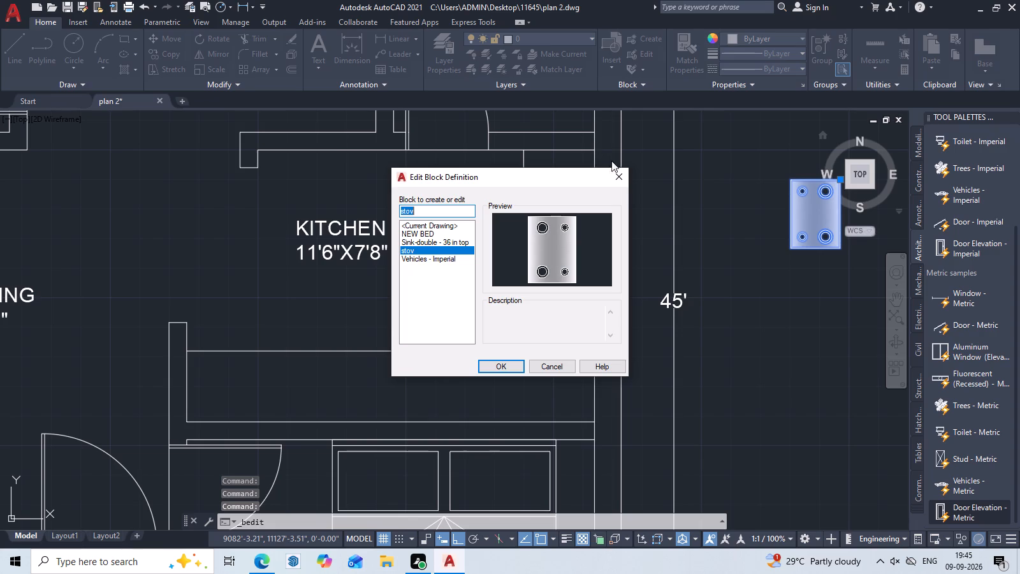
{"action": "left_click", "coordinate": [619, 175]}
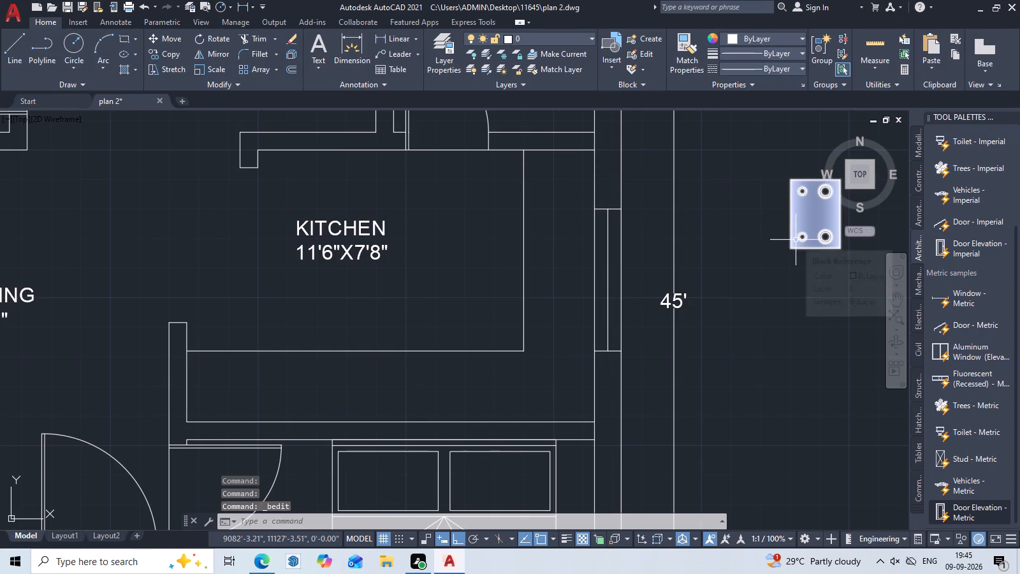
{"action": "type", "text": "M"}
{"action": "key", "text": "space"}
{"action": "left_click", "coordinate": [808, 209]}
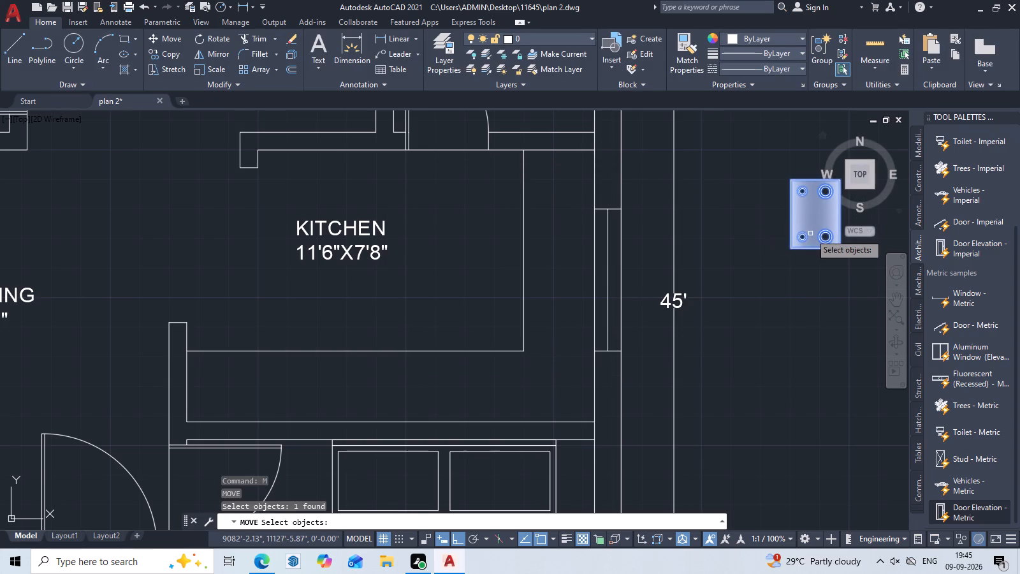
{"action": "right_click", "coordinate": [810, 233]}
{"action": "left_click", "coordinate": [814, 214]}
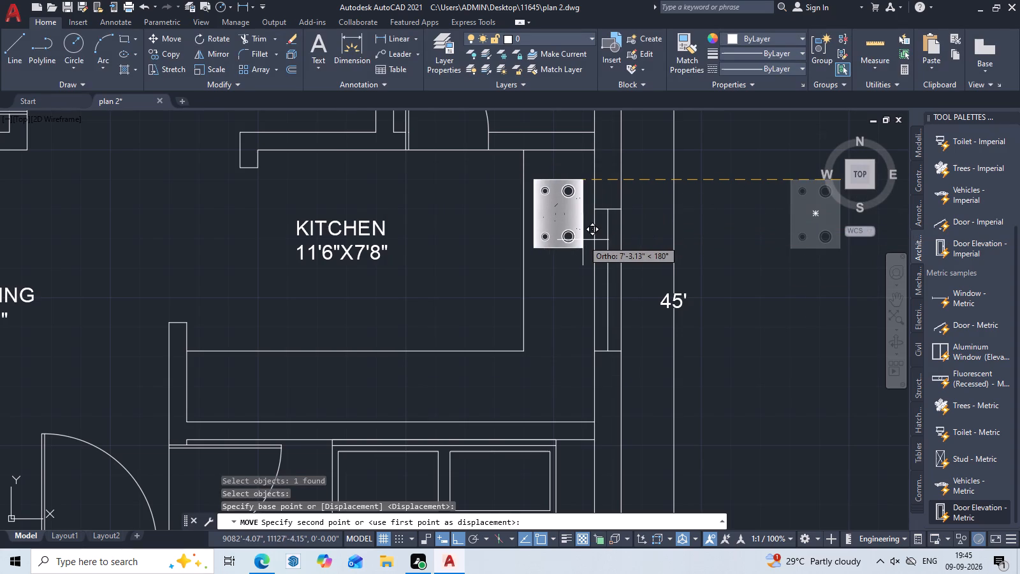
{"action": "key", "text": "F8"}
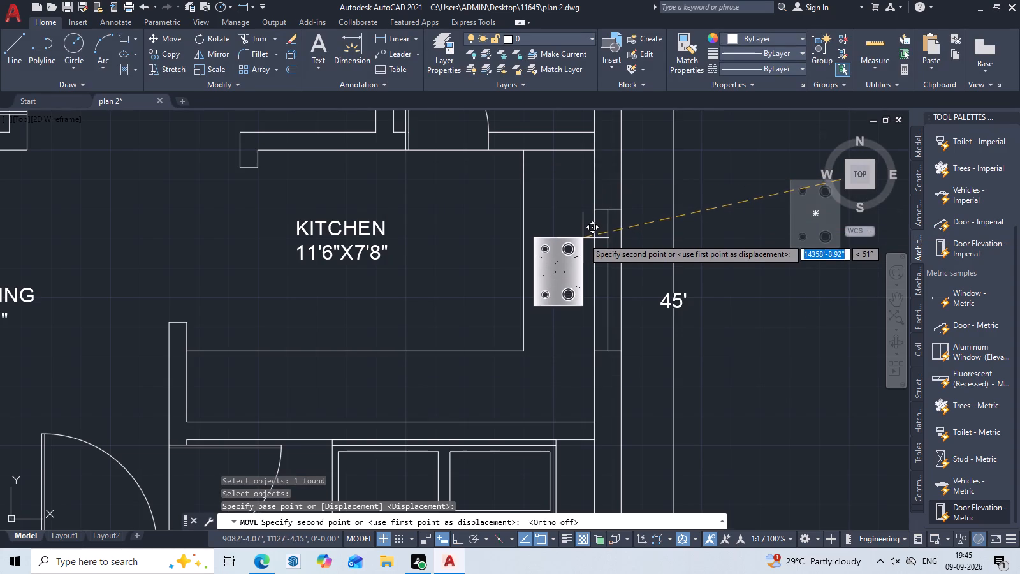
{"action": "left_click", "coordinate": [583, 238]}
{"action": "middle_click_drag", "start_coordinate": [576, 286], "coordinate": [763, 316]}
{"action": "key", "text": "Escape"}
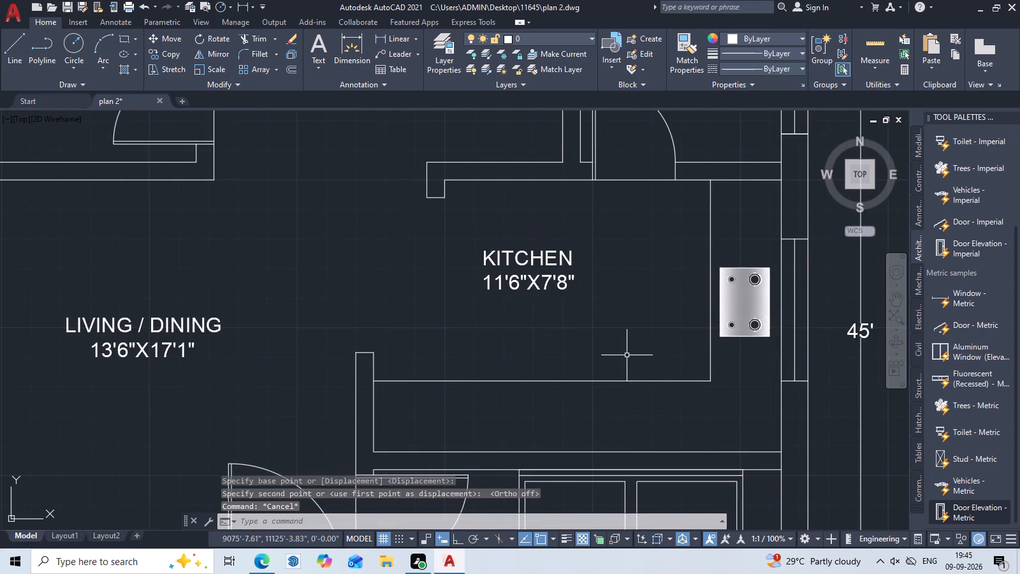
Copy the double sink from the ground floor plan's kitchen into the second plan's kitchen, above the counter's end beside the living/dining area.
{"action": "scroll", "coordinate": [622, 357], "scroll_direction": "down", "scroll_amount": 2}
{"action": "middle_click_drag", "start_coordinate": [611, 348], "coordinate": [808, 356]}
{"action": "middle_click_drag", "start_coordinate": [342, 318], "coordinate": [659, 424]}
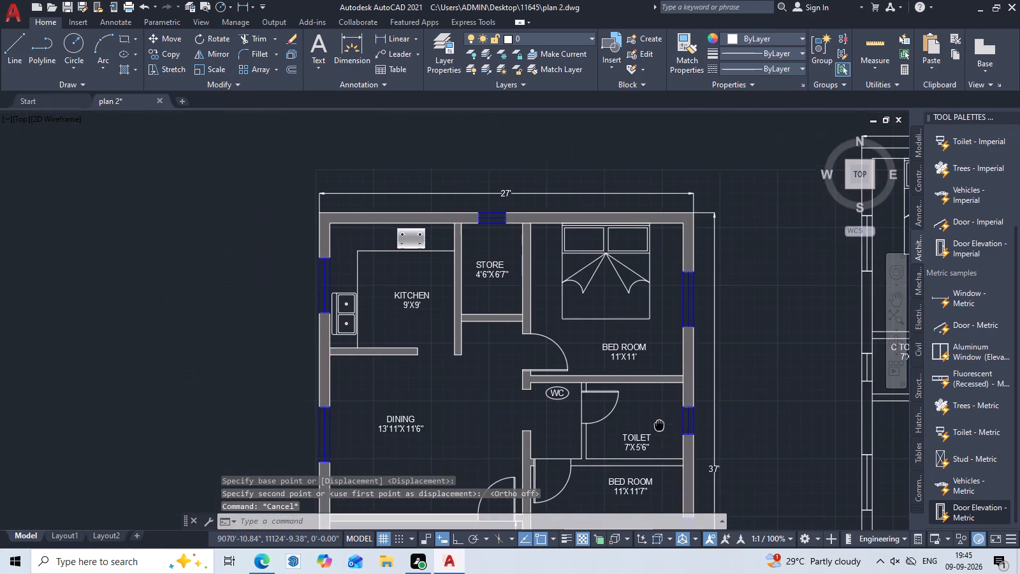
{"action": "scroll", "coordinate": [443, 372], "scroll_direction": "up", "scroll_amount": 2}
{"action": "left_click", "coordinate": [207, 263]}
{"action": "left_click", "coordinate": [201, 270]}
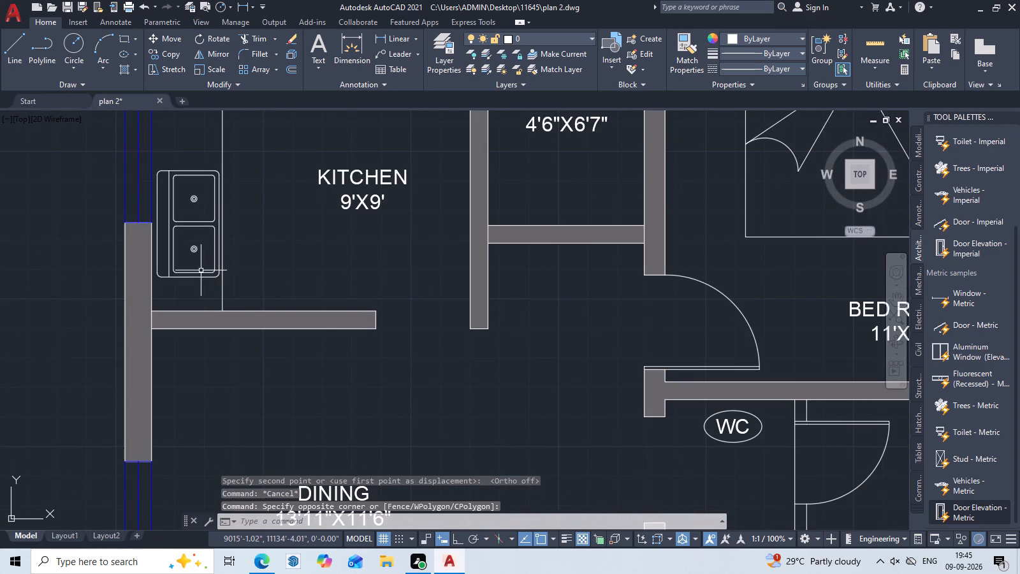
{"action": "left_click", "coordinate": [198, 275]}
{"action": "left_click", "coordinate": [196, 283]}
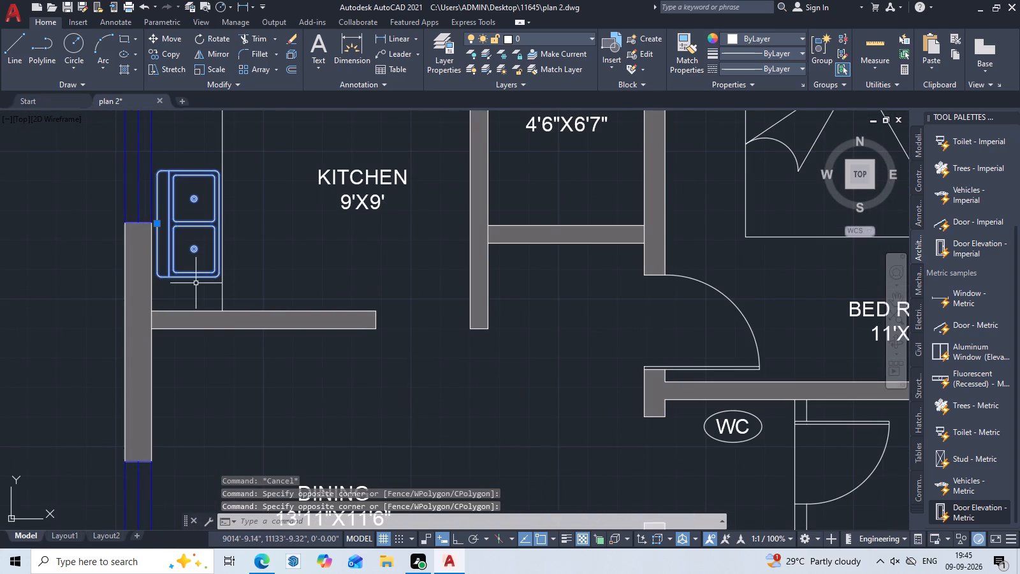
{"action": "type", "text": "CO"}
{"action": "key", "text": "space"}
{"action": "left_click", "coordinate": [186, 223]}
{"action": "scroll", "coordinate": [412, 342], "scroll_direction": "down", "scroll_amount": 2}
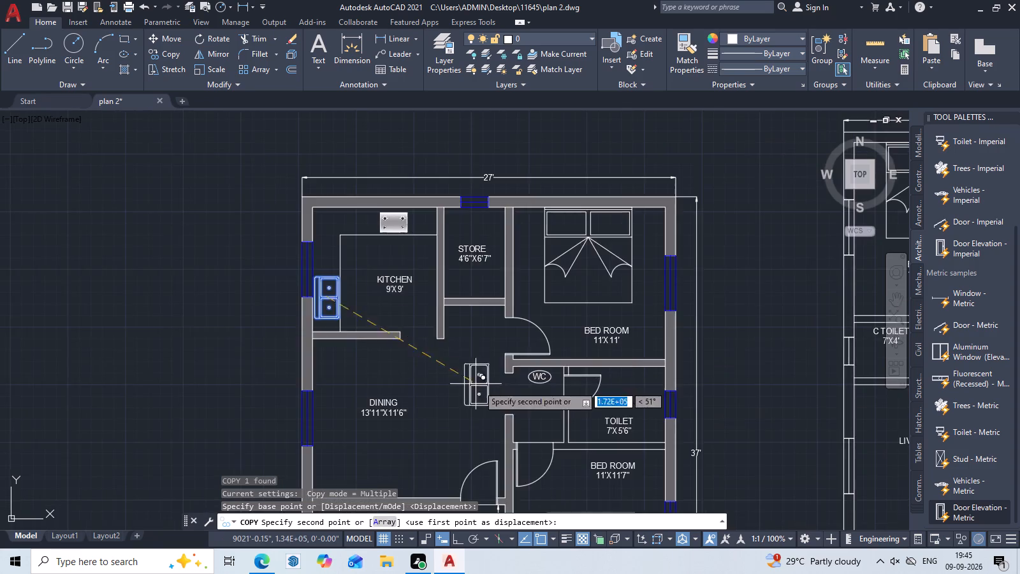
{"action": "middle_click_drag", "start_coordinate": [478, 385], "coordinate": [324, 156]}
{"action": "middle_click_drag", "start_coordinate": [894, 372], "coordinate": [657, 384]}
{"action": "middle_click_drag", "start_coordinate": [701, 347], "coordinate": [546, 402]}
{"action": "scroll", "coordinate": [631, 304], "scroll_direction": "up", "scroll_amount": 2}
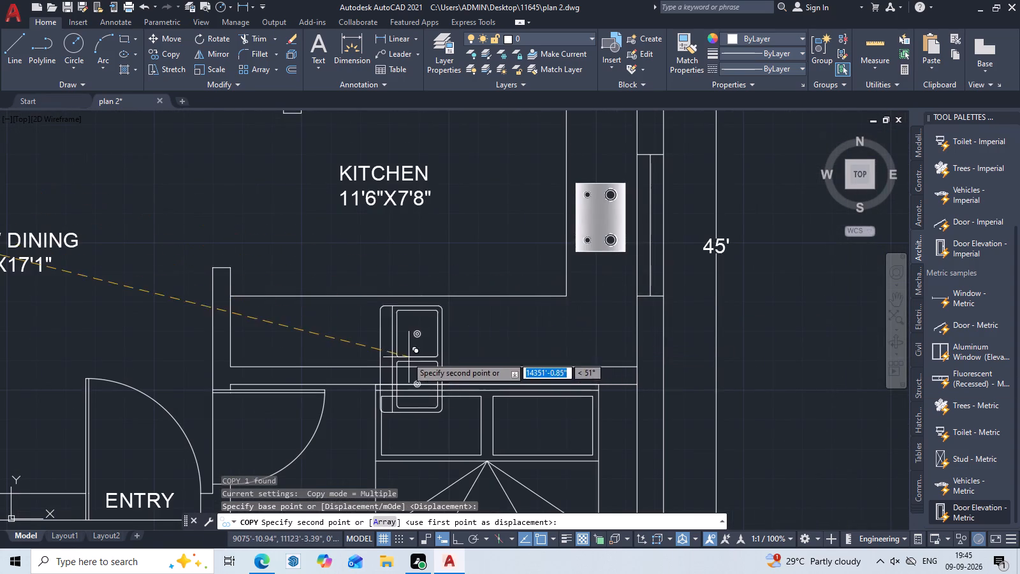
{"action": "left_click", "coordinate": [260, 219]}
{"action": "key", "text": "Escape"}
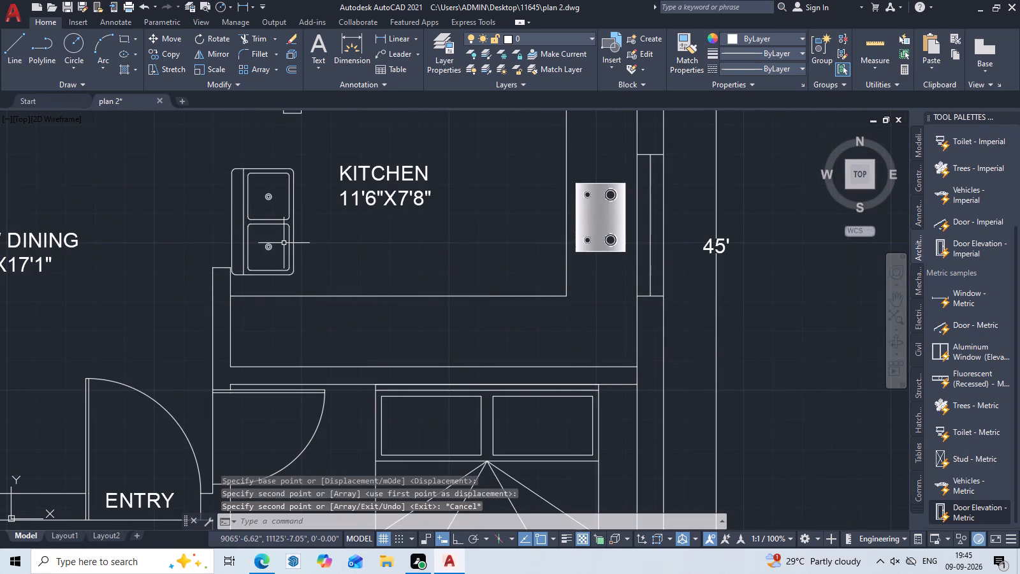
Rotate the copied sink 90° counterclockwise about a point beside it so it lies lengthwise over the kitchen's horizontal counter.
{"action": "left_click", "coordinate": [294, 246]}
{"action": "type", "text": "RO"}
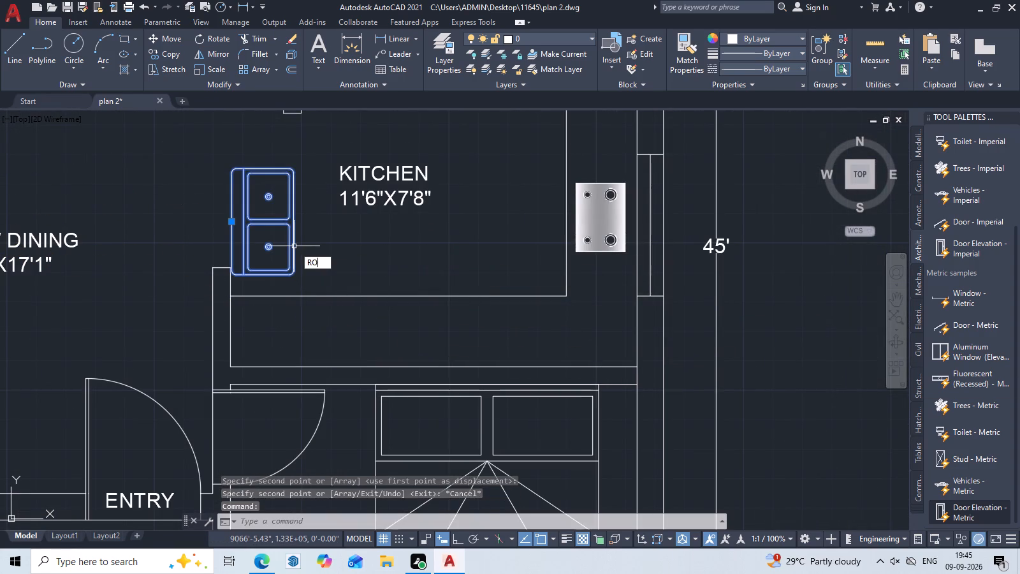
{"action": "key", "text": "space"}
{"action": "left_click", "coordinate": [354, 245]}
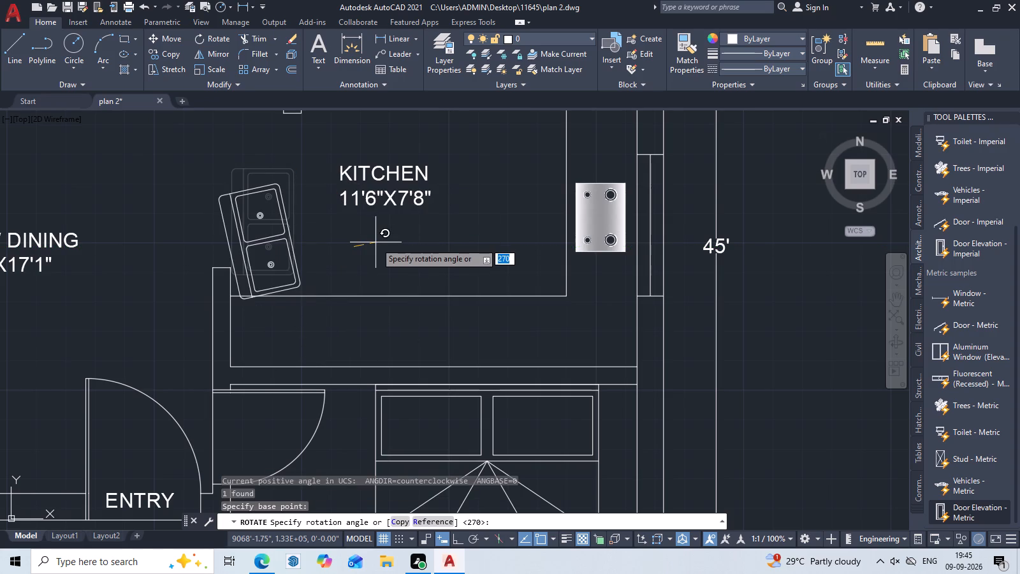
{"action": "key", "text": "F8"}
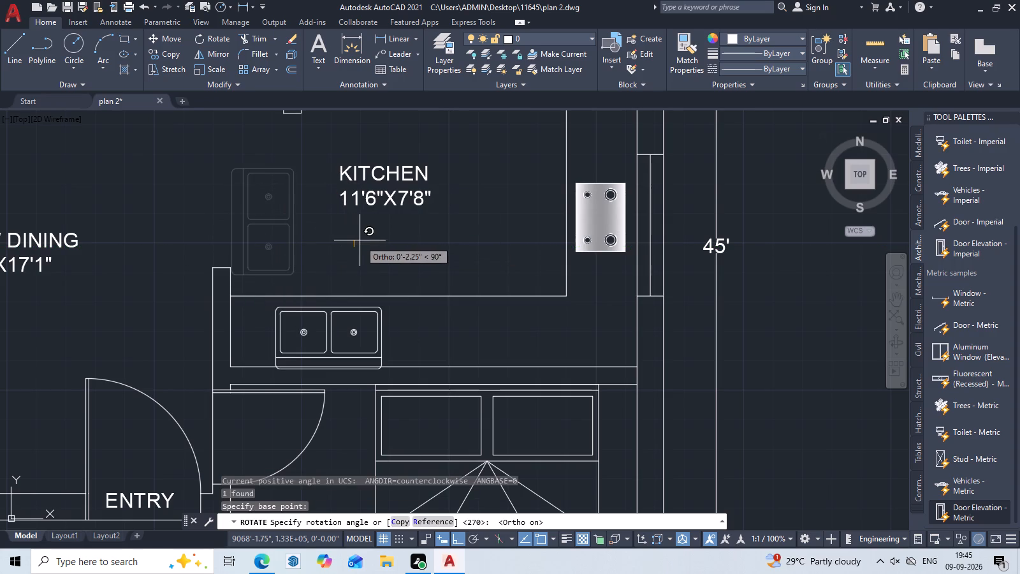
{"action": "left_click", "coordinate": [360, 240]}
Move the rotated sink straight up so it sits within the horizontal counter, clear of the wall line below.
{"action": "left_click", "coordinate": [375, 325]}
{"action": "left_click", "coordinate": [384, 324]}
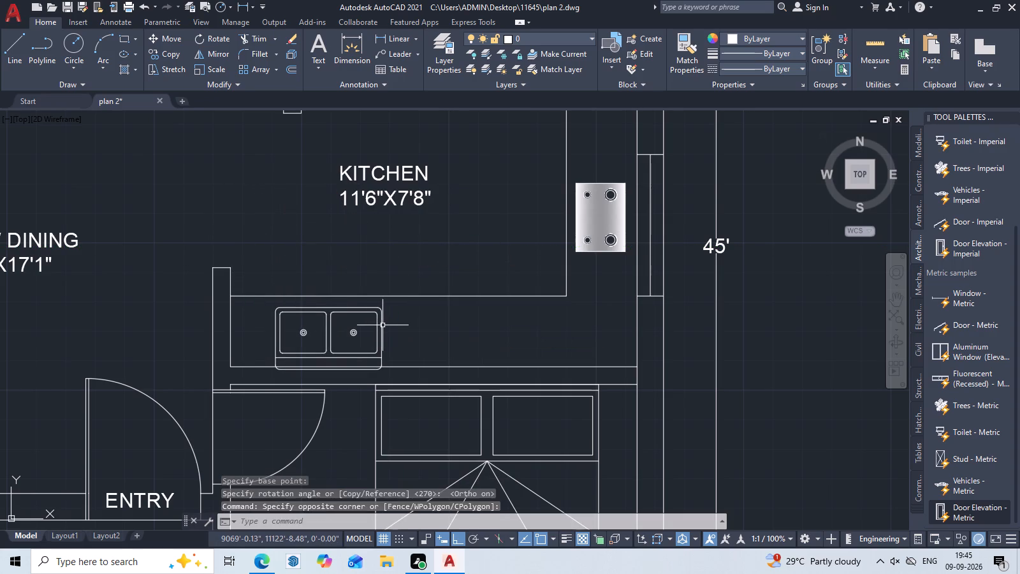
{"action": "left_click", "coordinate": [381, 325]}
{"action": "type", "text": "M"}
{"action": "key", "text": "space"}
{"action": "scroll", "coordinate": [344, 330], "scroll_direction": "up", "scroll_amount": 2}
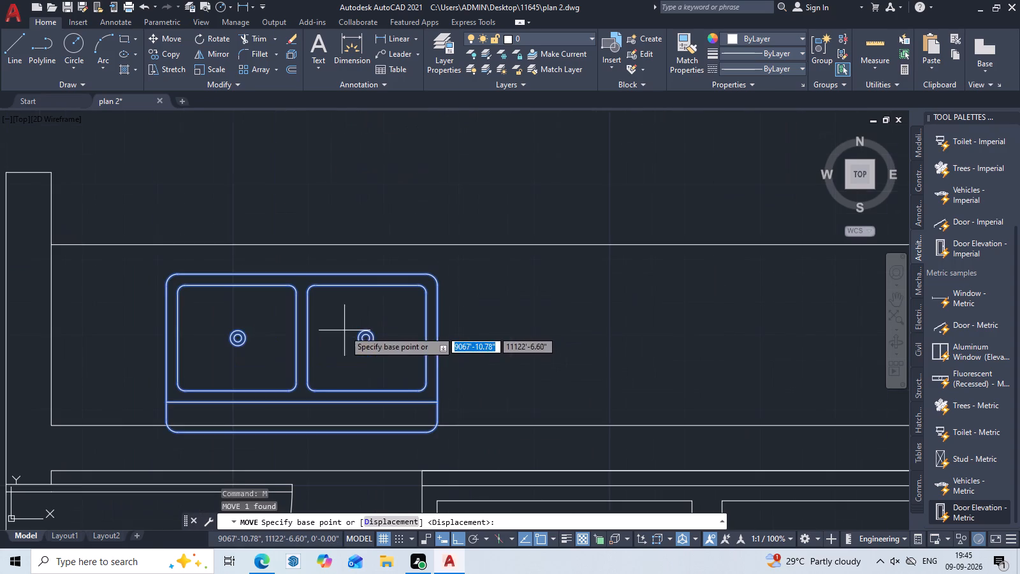
{"action": "left_click", "coordinate": [305, 351]}
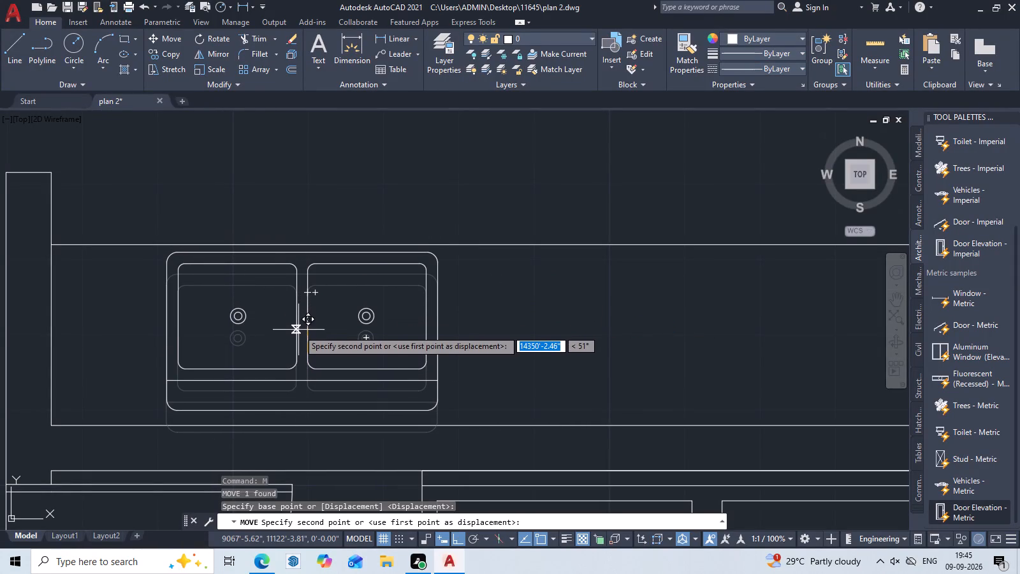
{"action": "double_click", "coordinate": [298, 330]}
{"action": "scroll", "coordinate": [411, 350], "scroll_direction": "down", "scroll_amount": 3}
{"action": "middle_click_drag", "start_coordinate": [656, 385], "coordinate": [725, 383]}
{"action": "scroll", "coordinate": [656, 371], "scroll_direction": "down", "scroll_amount": 1}
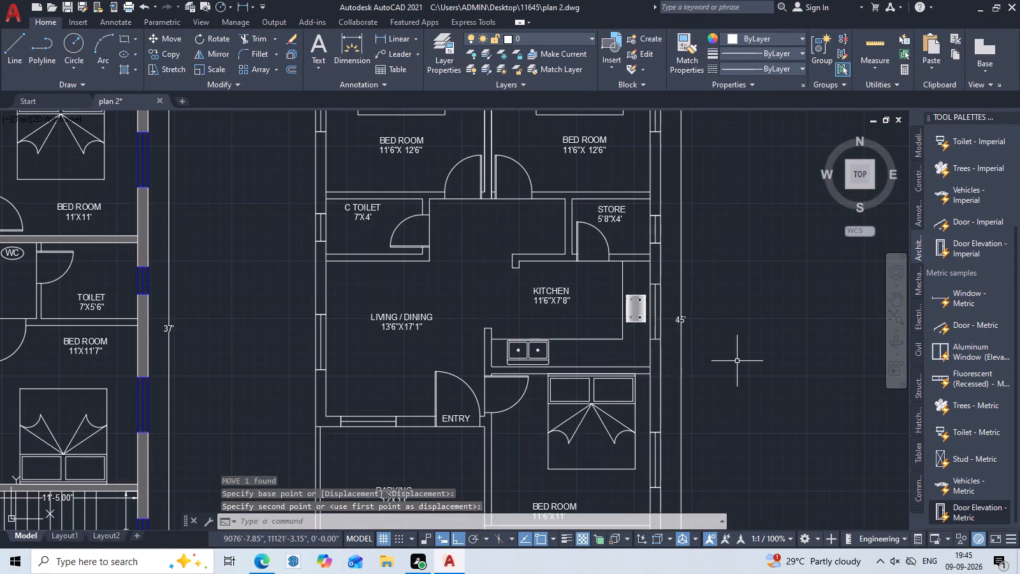
{"action": "middle_click_drag", "start_coordinate": [572, 346], "coordinate": [722, 360]}
{"action": "key", "text": "Escape"}
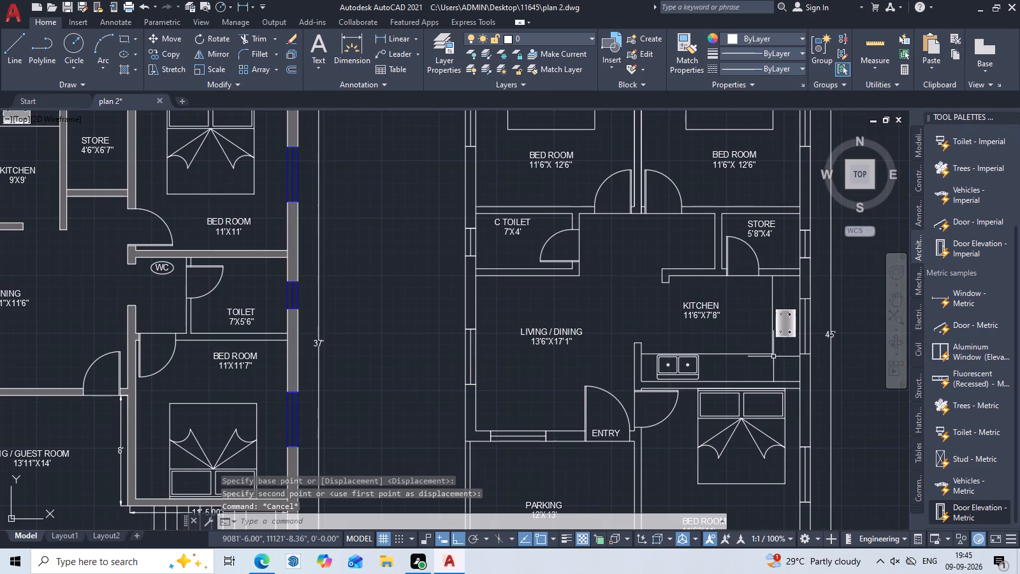
Match the blue window properties from the ground floor plan's 11'X11'7" bedroom to the second plan's two living/dining windows.
{"action": "scroll", "coordinate": [773, 357], "scroll_direction": "down", "scroll_amount": 1}
{"action": "middle_click_drag", "start_coordinate": [773, 357], "coordinate": [689, 355]}
{"action": "middle_click_drag", "start_coordinate": [690, 403], "coordinate": [690, 346]}
{"action": "middle_click_drag", "start_coordinate": [686, 374], "coordinate": [686, 327]}
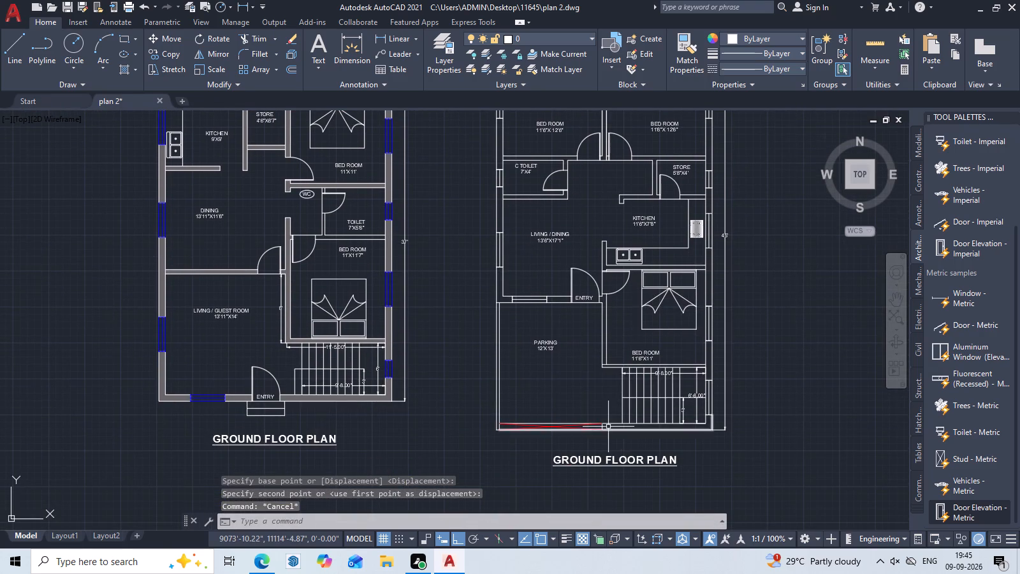
{"action": "middle_click_drag", "start_coordinate": [748, 449], "coordinate": [688, 454]}
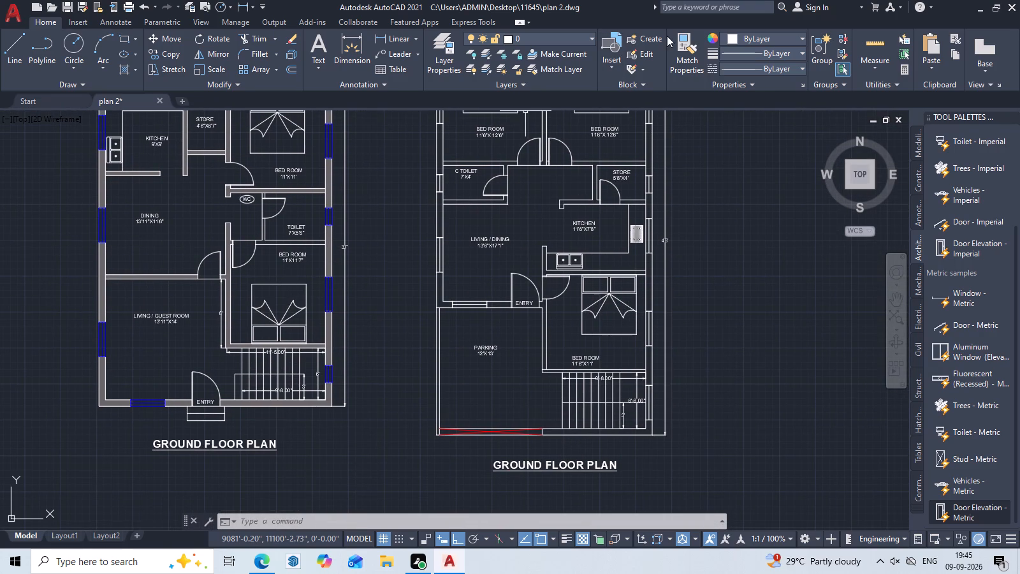
{"action": "left_click", "coordinate": [684, 36]}
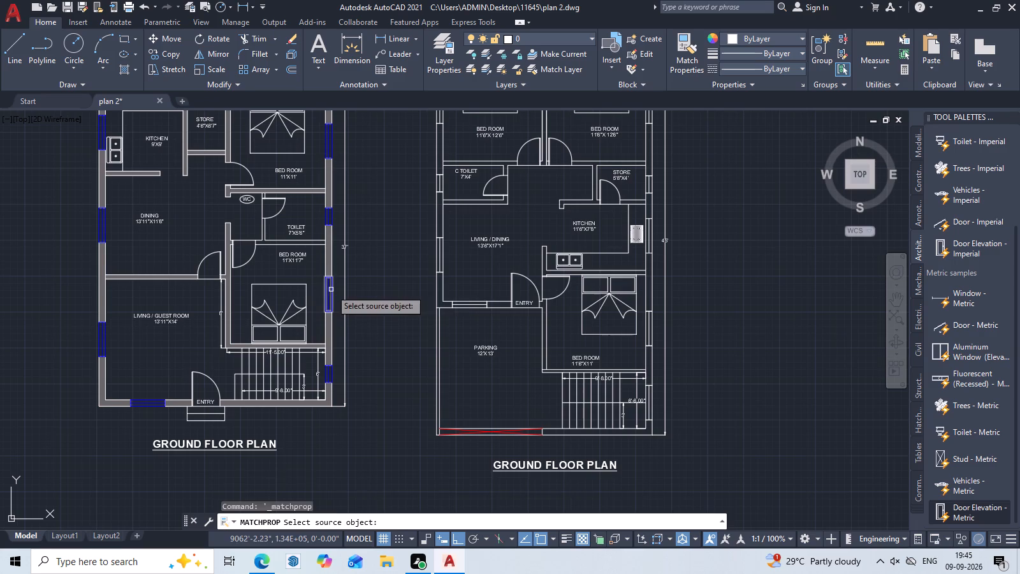
{"action": "left_click", "coordinate": [331, 290]}
{"action": "left_click", "coordinate": [442, 262]}
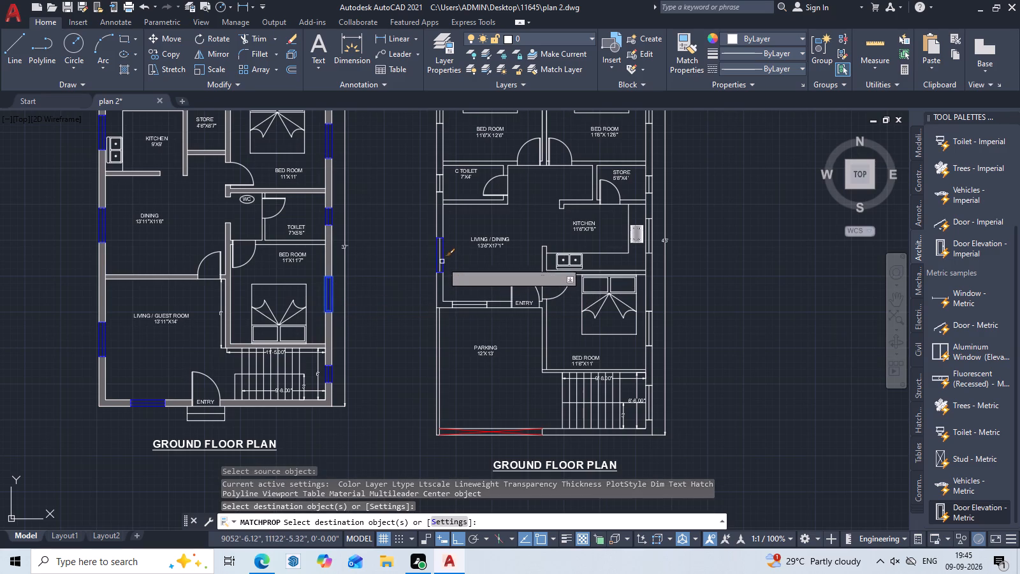
{"action": "left_click", "coordinate": [440, 257]}
{"action": "left_click", "coordinate": [472, 302]}
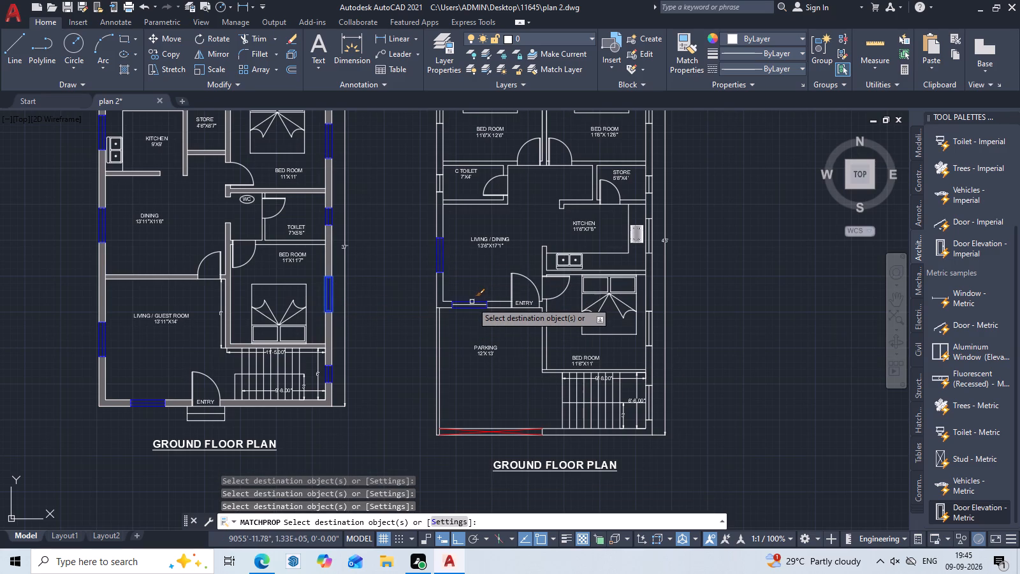
{"action": "left_click", "coordinate": [471, 305]}
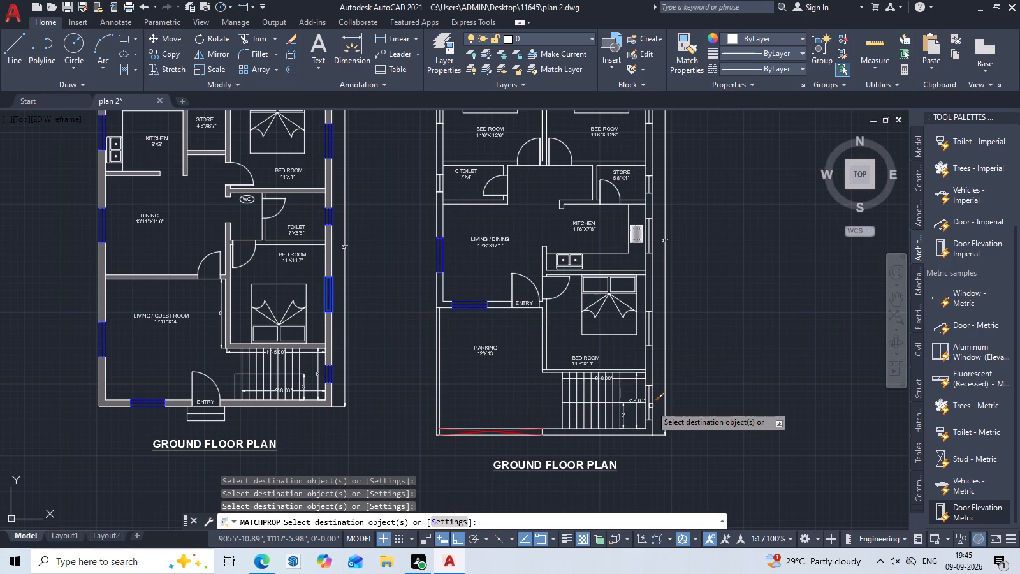
Apply the same blue window properties to the second plan's staircase window and the 11'6"X11' bedroom's side window, including their centre lines.
{"action": "left_click", "coordinate": [652, 406]}
{"action": "scroll", "coordinate": [650, 406], "scroll_direction": "up", "scroll_amount": 3}
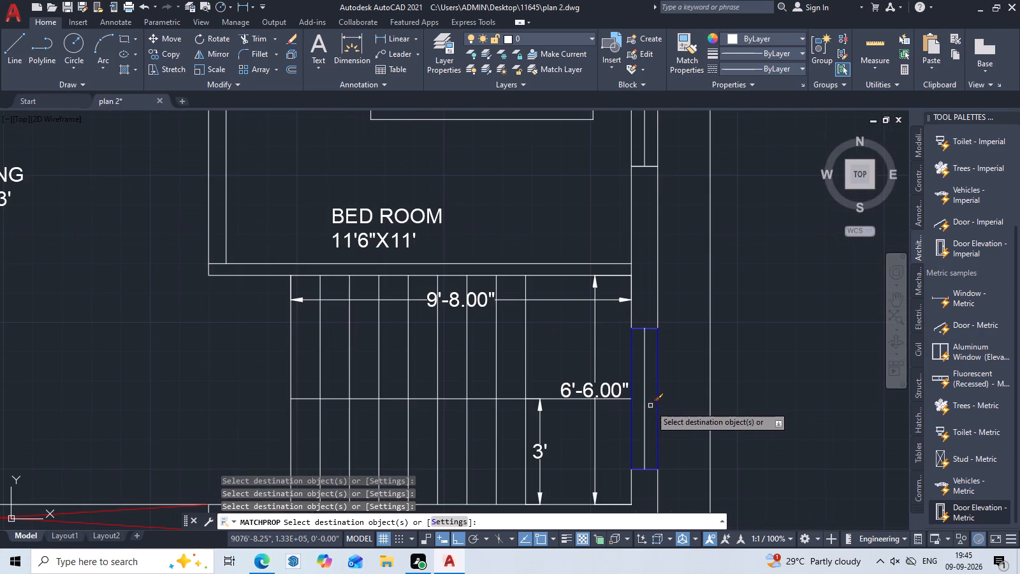
{"action": "left_click", "coordinate": [645, 408]}
{"action": "scroll", "coordinate": [652, 401], "scroll_direction": "down", "scroll_amount": 2}
{"action": "middle_click_drag", "start_coordinate": [667, 391], "coordinate": [673, 461]}
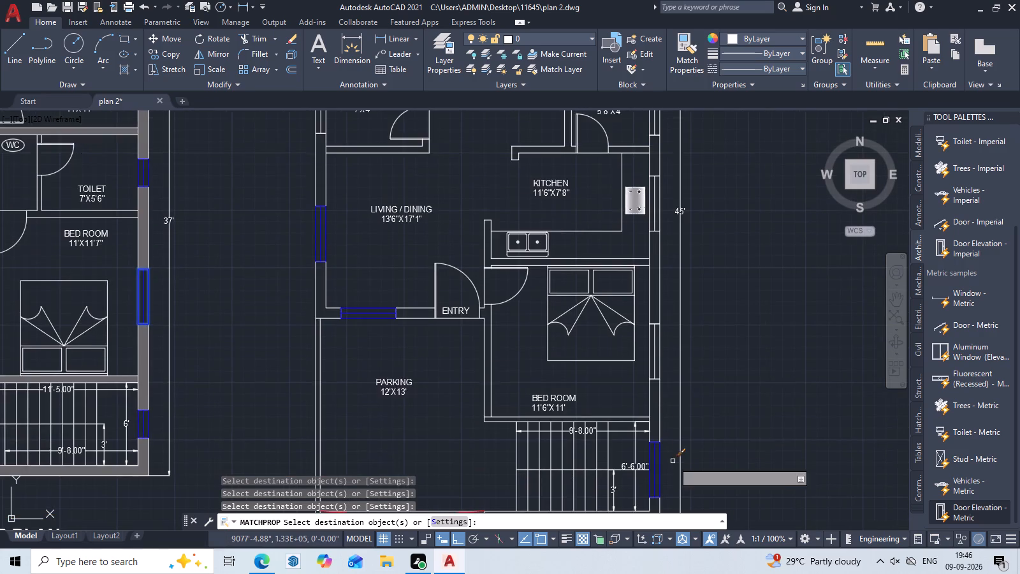
{"action": "scroll", "coordinate": [663, 365], "scroll_direction": "up", "scroll_amount": 2}
{"action": "left_click", "coordinate": [657, 356]}
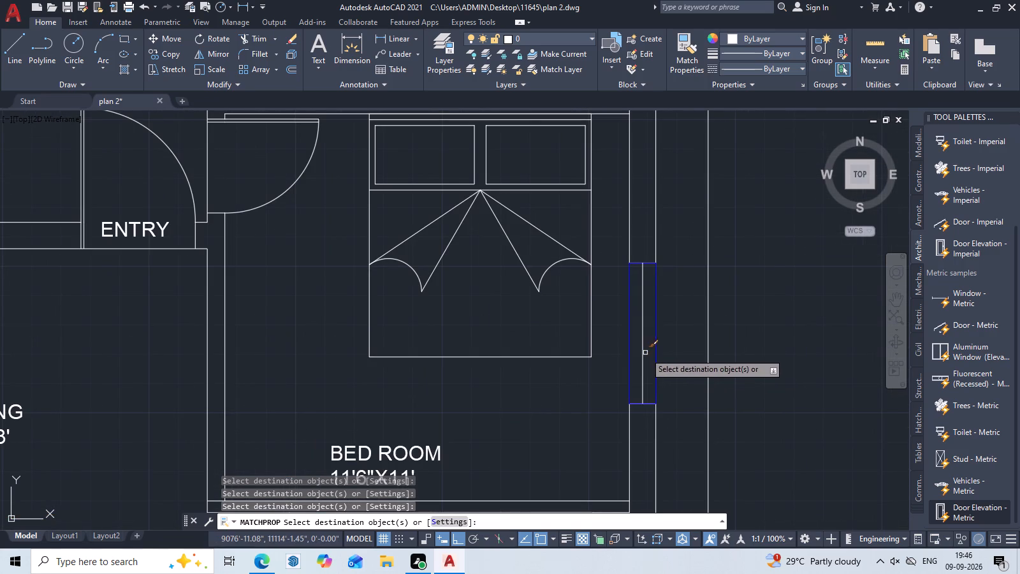
{"action": "left_click", "coordinate": [645, 353]}
{"action": "left_click", "coordinate": [642, 353]}
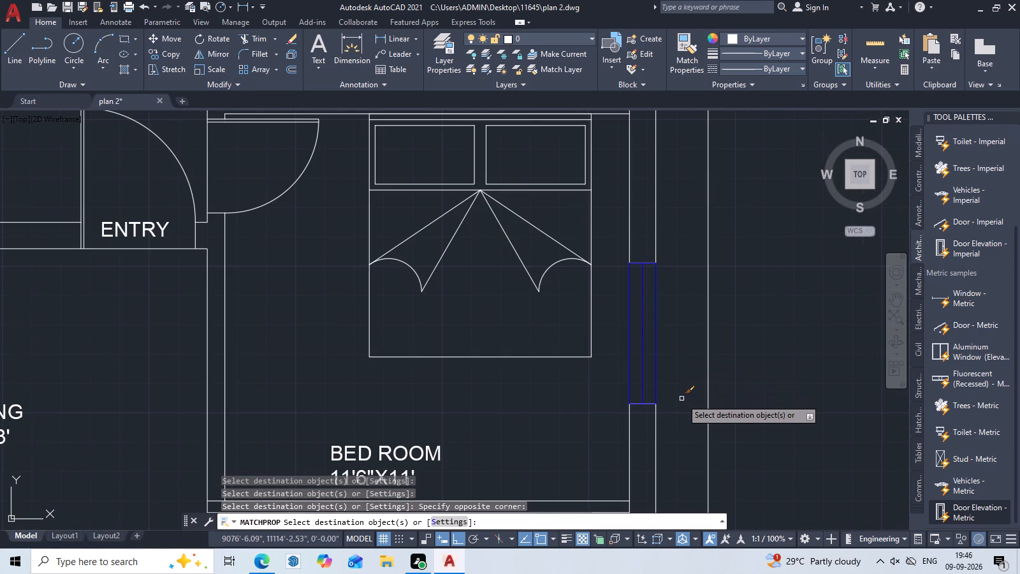
{"action": "scroll", "coordinate": [589, 233], "scroll_direction": "down", "scroll_amount": 2}
{"action": "middle_click_drag", "start_coordinate": [602, 249], "coordinate": [780, 341]}
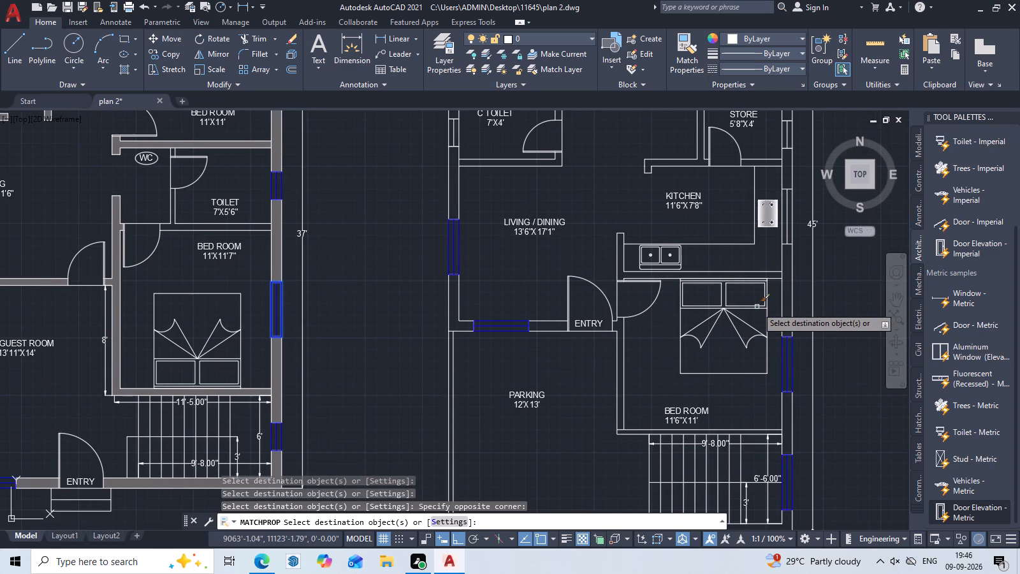
{"action": "key", "text": "Escape"}
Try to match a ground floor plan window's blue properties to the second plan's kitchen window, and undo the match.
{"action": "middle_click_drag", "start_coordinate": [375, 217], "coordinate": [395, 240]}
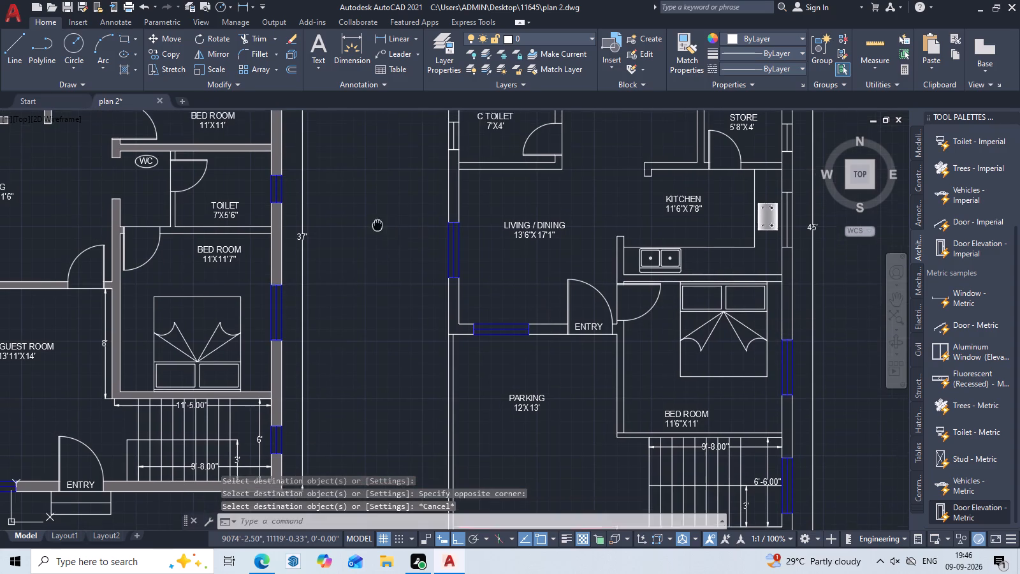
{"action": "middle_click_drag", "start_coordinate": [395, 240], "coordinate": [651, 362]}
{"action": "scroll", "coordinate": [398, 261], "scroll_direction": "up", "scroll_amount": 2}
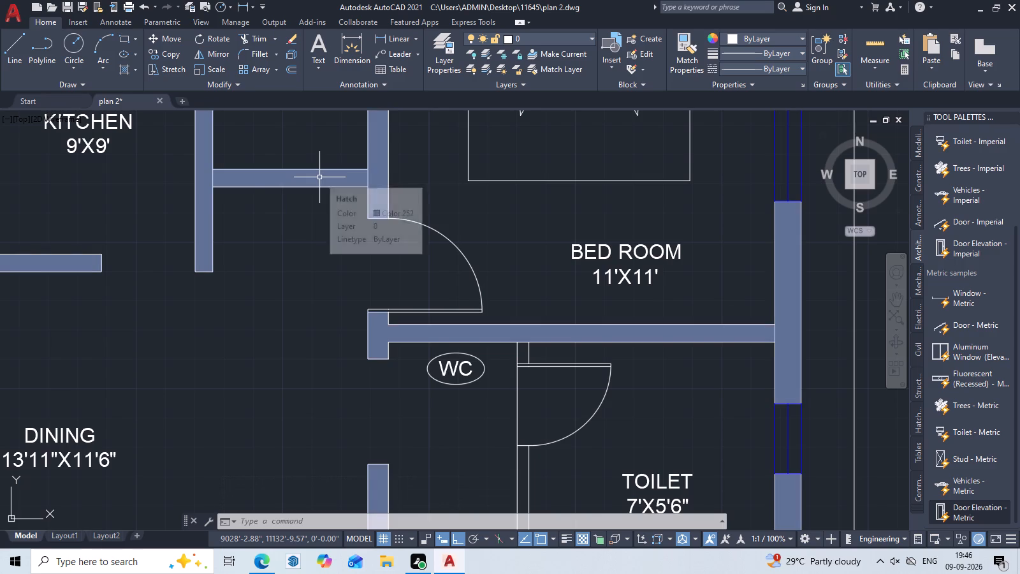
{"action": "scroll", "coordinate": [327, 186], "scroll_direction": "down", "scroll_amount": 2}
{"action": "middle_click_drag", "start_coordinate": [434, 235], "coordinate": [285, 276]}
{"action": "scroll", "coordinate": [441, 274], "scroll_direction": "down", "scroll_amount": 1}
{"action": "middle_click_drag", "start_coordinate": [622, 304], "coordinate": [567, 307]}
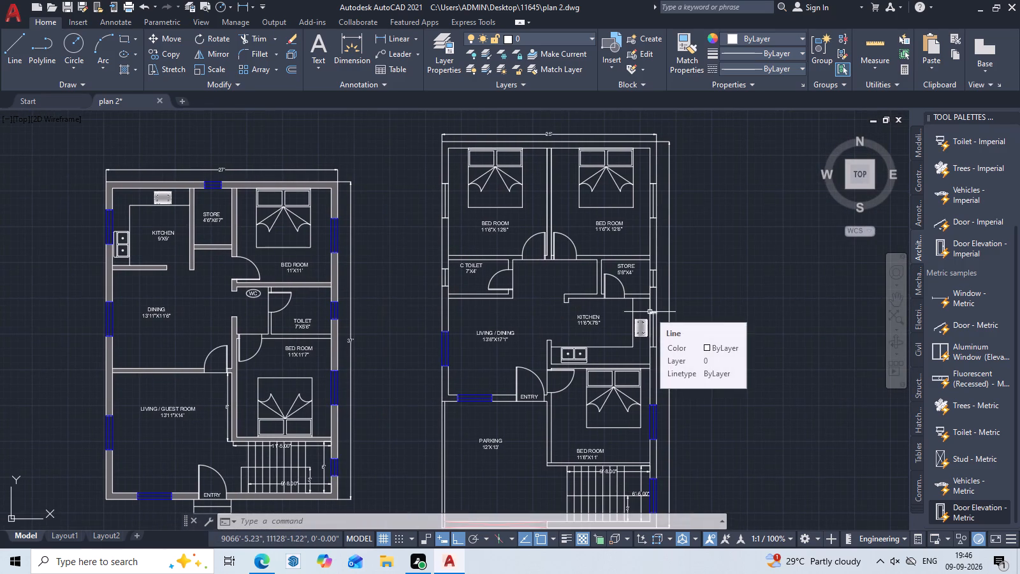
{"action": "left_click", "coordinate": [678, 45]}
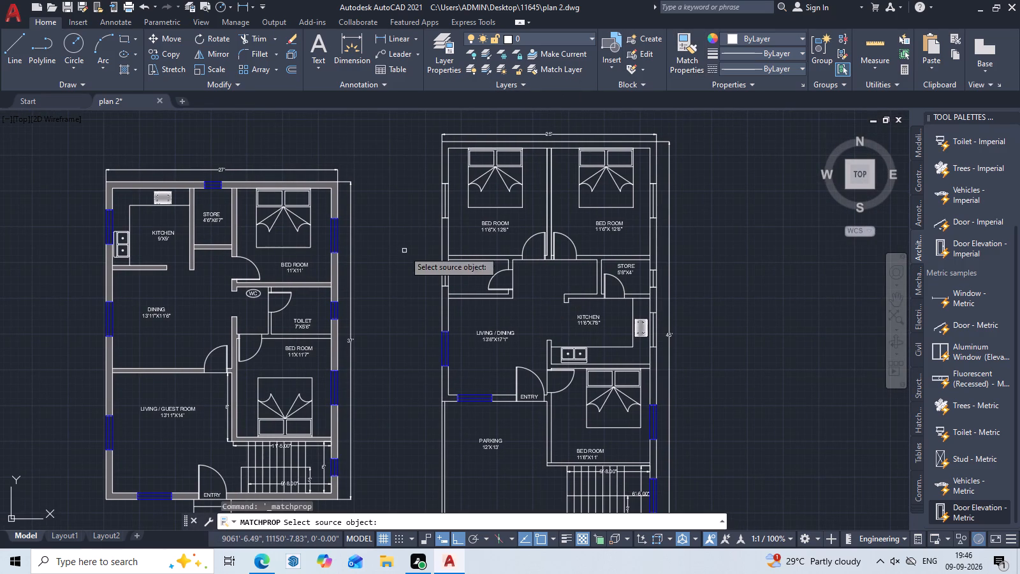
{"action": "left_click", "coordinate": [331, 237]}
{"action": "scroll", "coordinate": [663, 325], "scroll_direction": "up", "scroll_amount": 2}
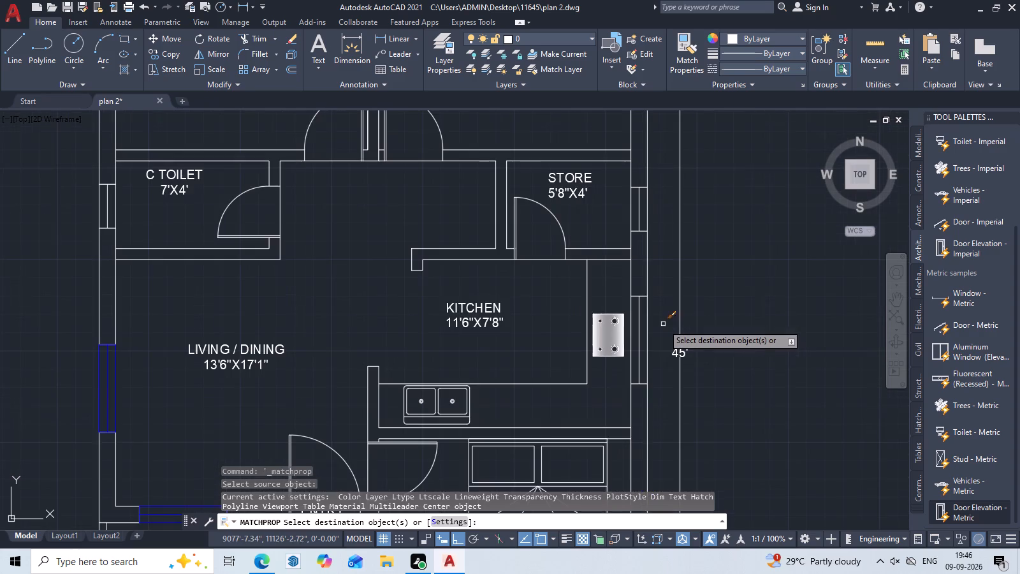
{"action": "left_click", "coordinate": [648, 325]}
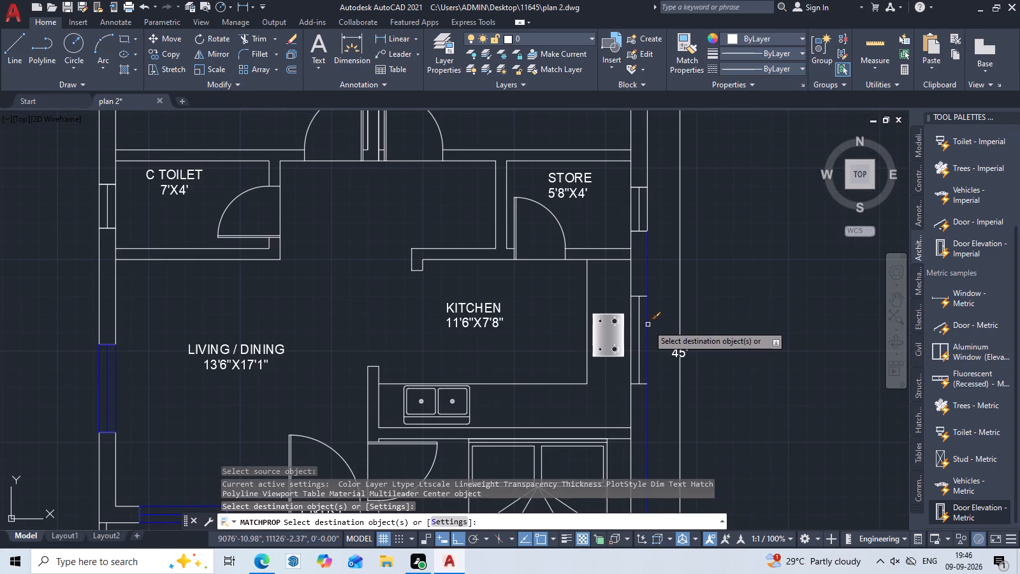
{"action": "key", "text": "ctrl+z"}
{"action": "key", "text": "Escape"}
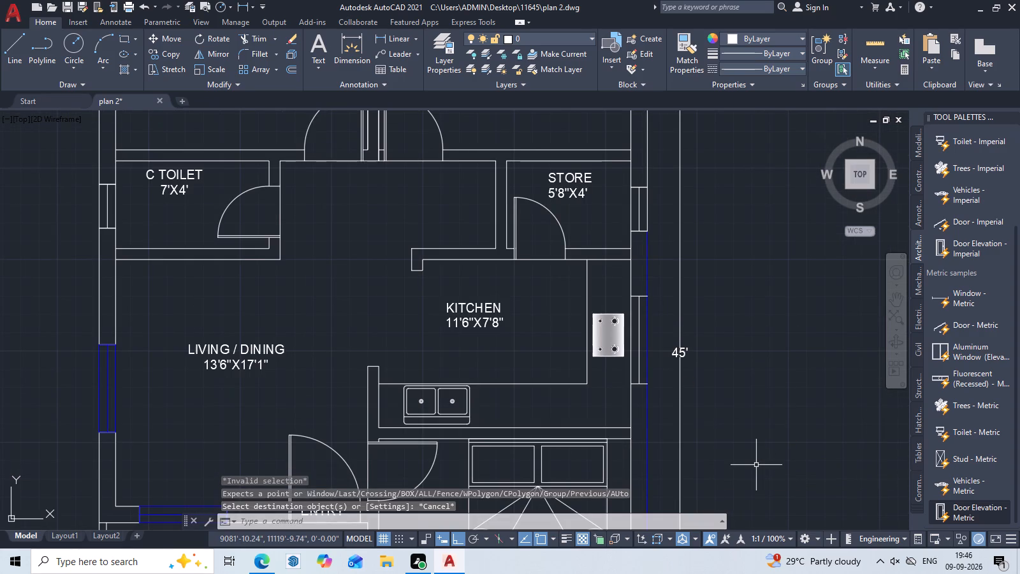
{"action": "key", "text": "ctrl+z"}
Match the blue properties of the 11'6"X11' bedroom's side window to the centre line of the second plan's kitchen window.
{"action": "left_click", "coordinate": [681, 45]}
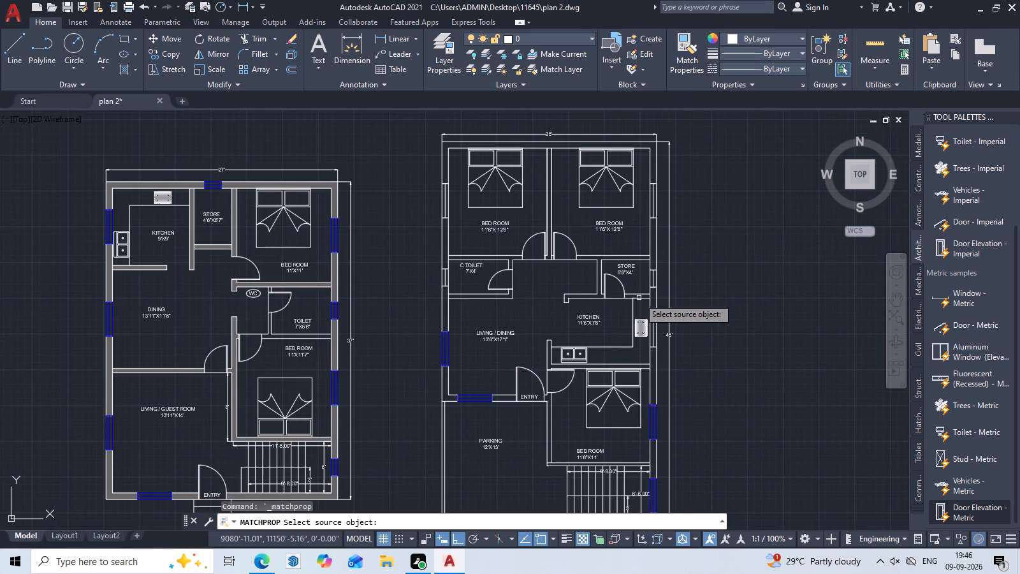
{"action": "scroll", "coordinate": [636, 359], "scroll_direction": "up", "scroll_amount": 3}
{"action": "middle_click_drag", "start_coordinate": [706, 486], "coordinate": [688, 313]}
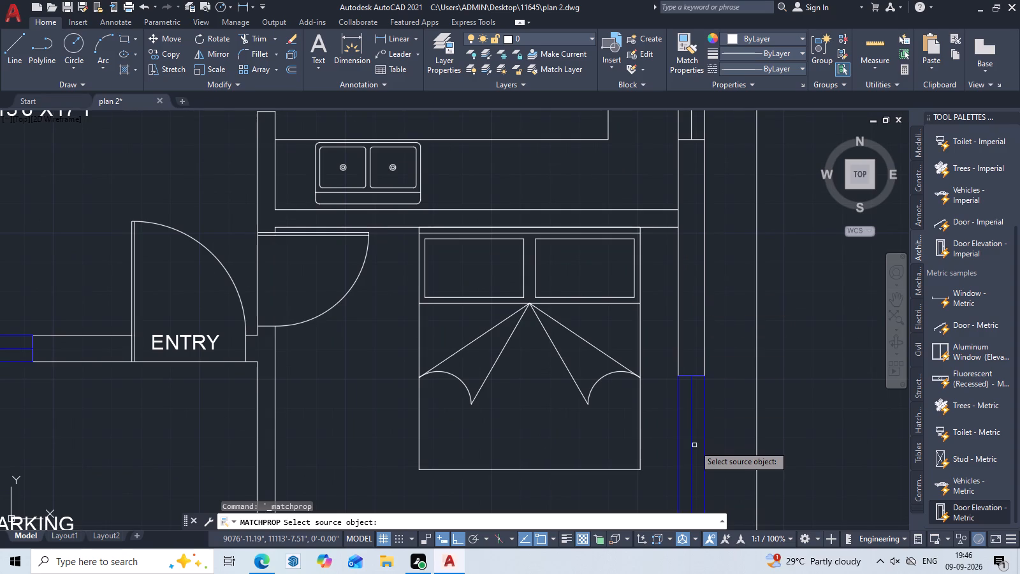
{"action": "left_click", "coordinate": [692, 448]}
{"action": "middle_click_drag", "start_coordinate": [717, 283], "coordinate": [699, 489]}
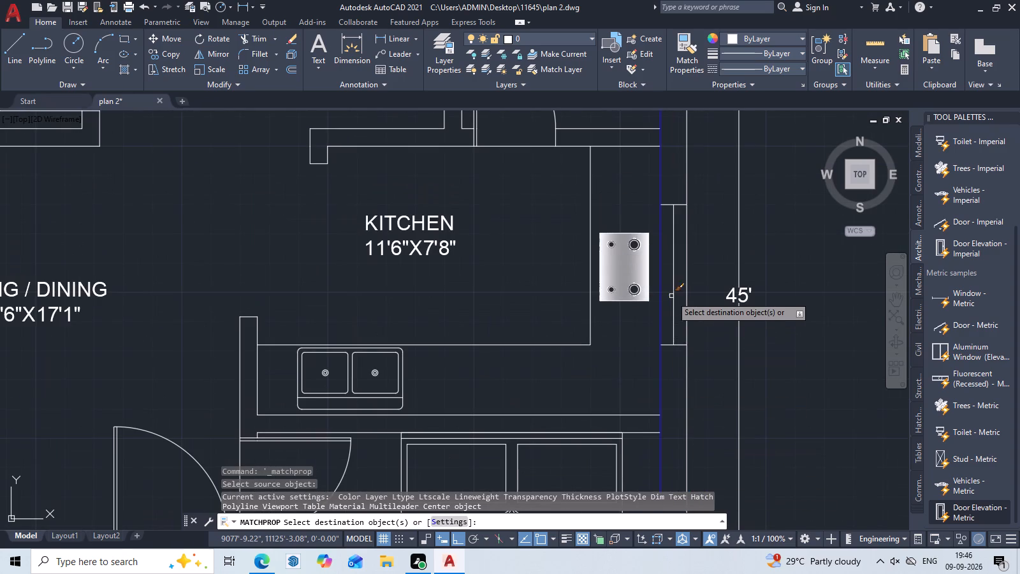
{"action": "left_click", "coordinate": [674, 295]}
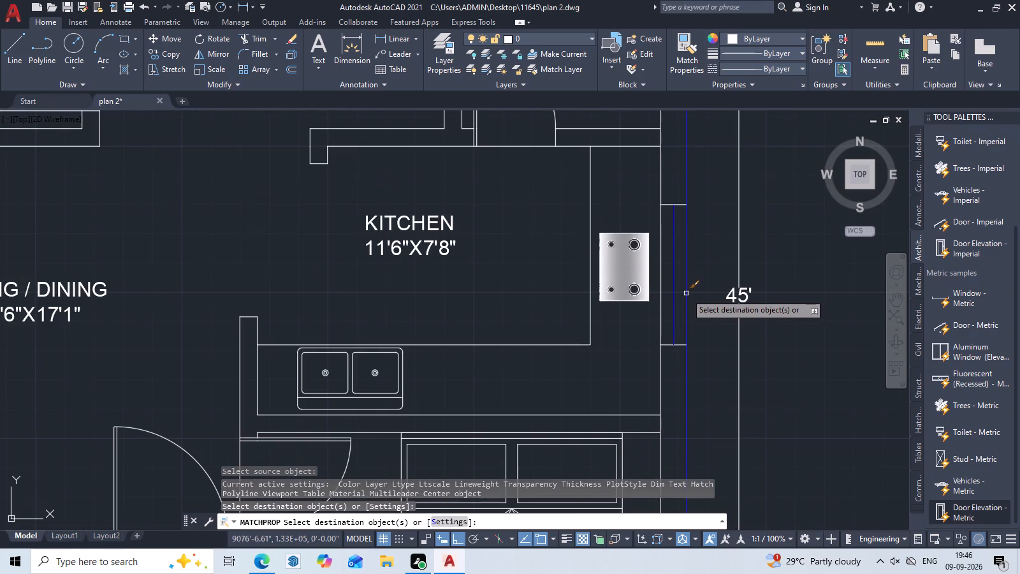
{"action": "key", "text": "Escape"}
{"action": "scroll", "coordinate": [674, 295], "scroll_direction": "up", "scroll_amount": 1}
{"action": "key", "text": "Escape"}
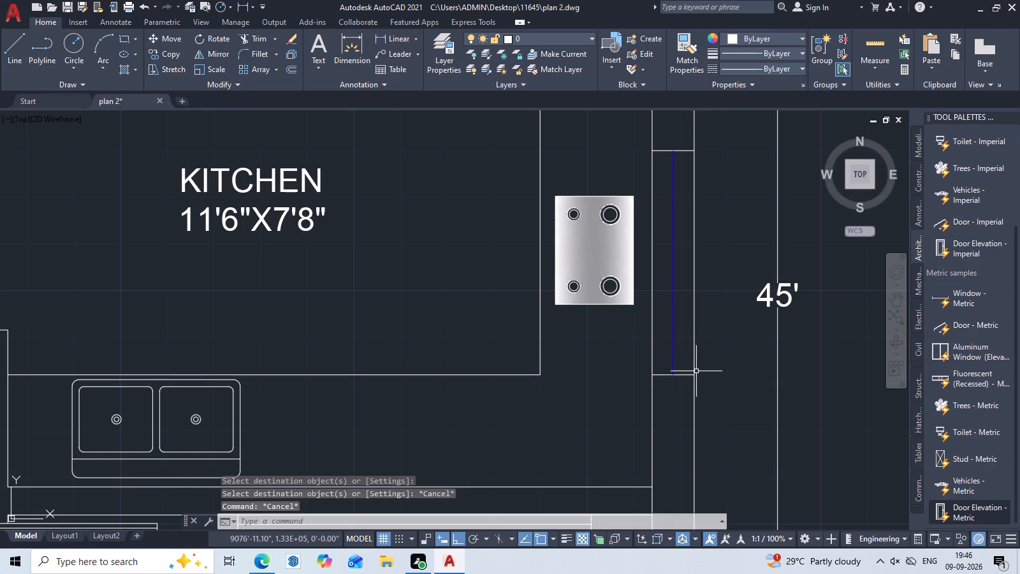
Trim both wall lines across the second plan's kitchen window opening.
{"action": "type", "text": "TR"}
{"action": "key", "text": "space"}
{"action": "left_click", "coordinate": [693, 305]}
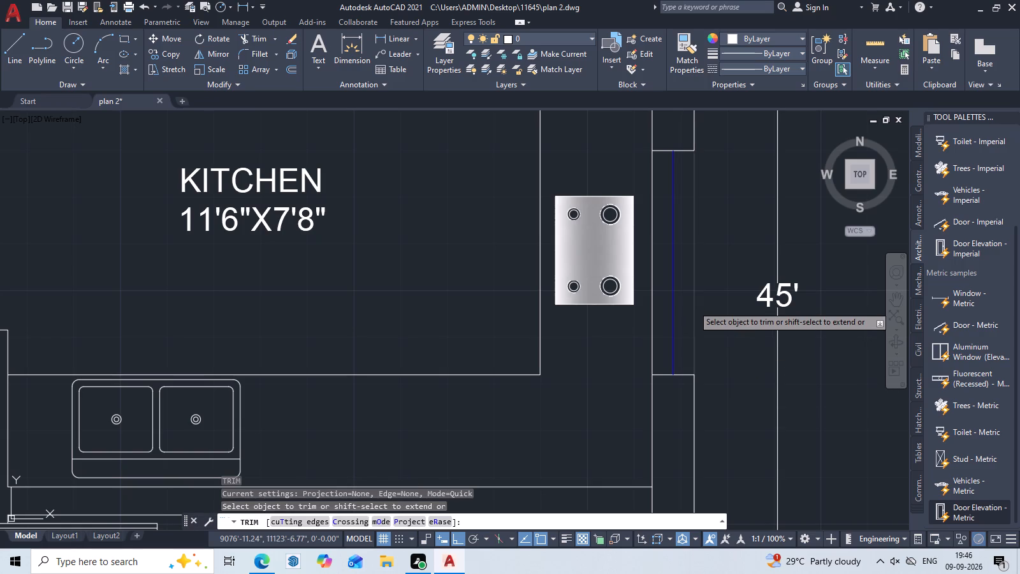
{"action": "double_click", "coordinate": [651, 314]}
{"action": "key", "text": "Escape"}
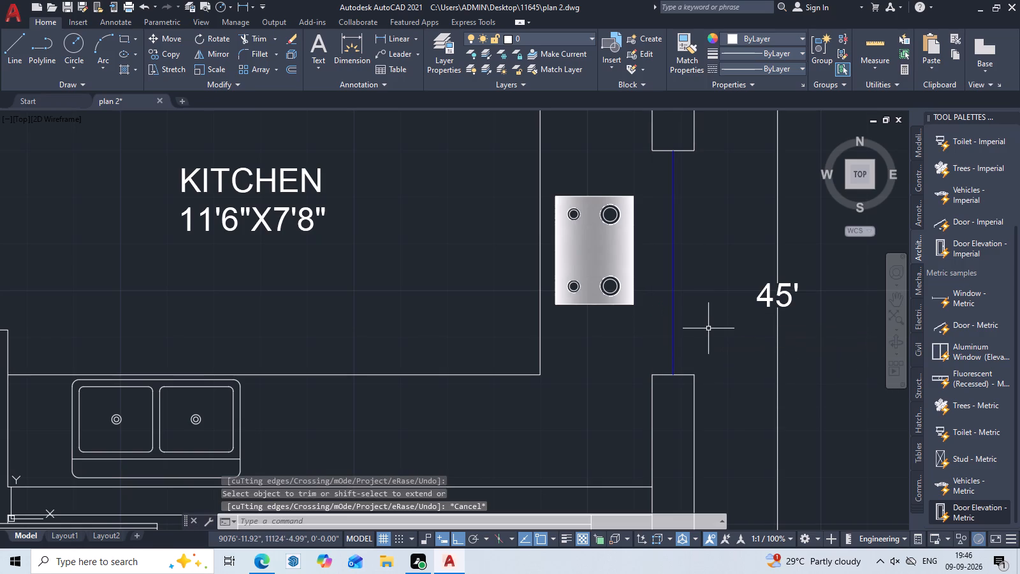
Draw a rectangle across the second plan's kitchen window opening, from corner to corner of the wall gap.
{"action": "type", "text": "REC"}
{"action": "key", "text": "space"}
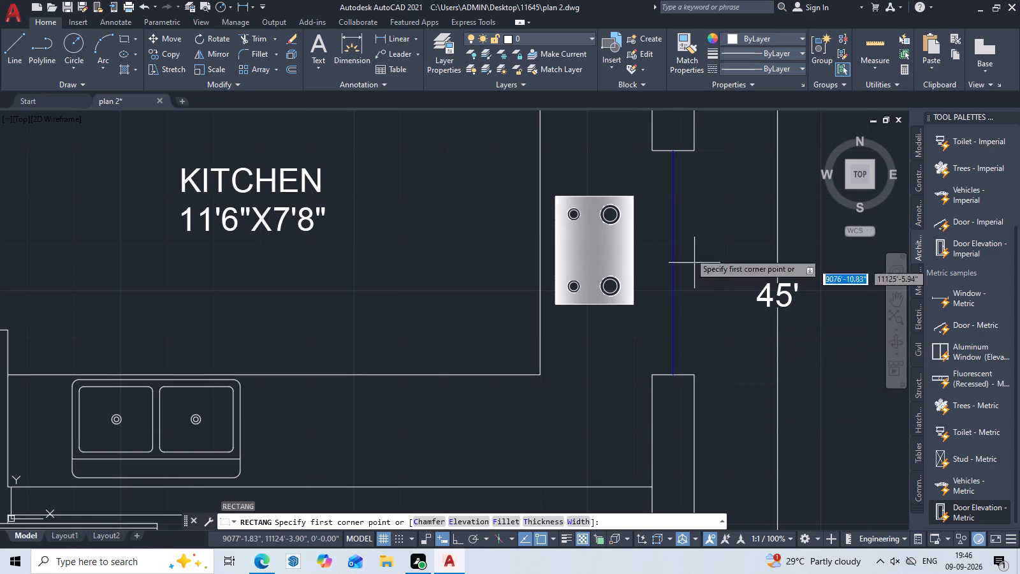
{"action": "left_click", "coordinate": [653, 151]}
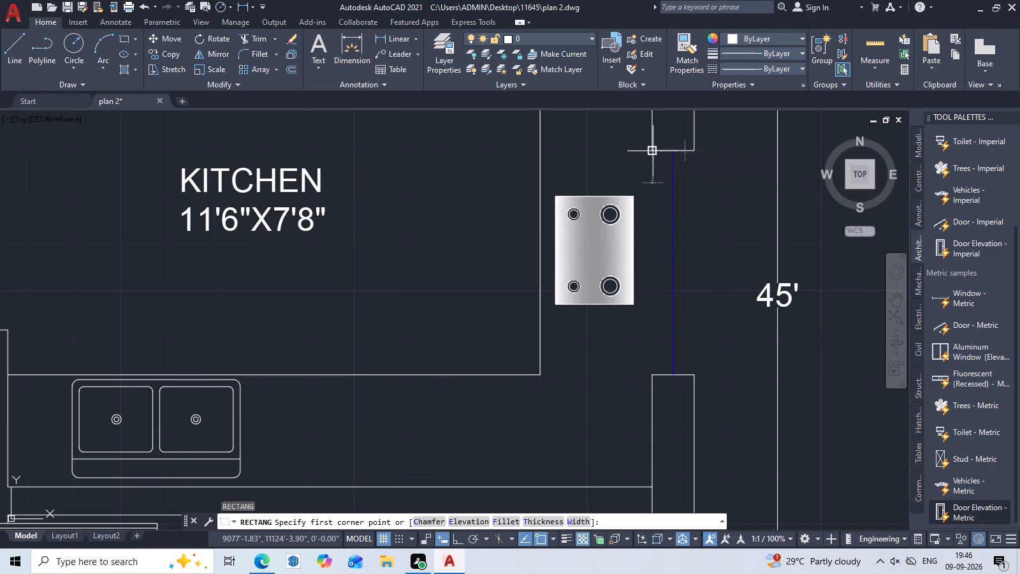
{"action": "double_click", "coordinate": [695, 373]}
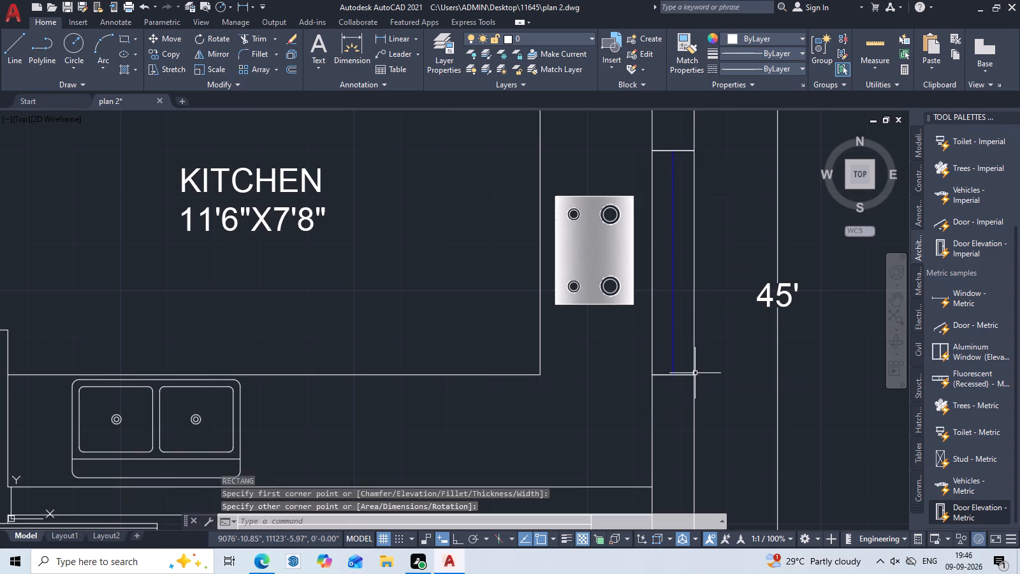
{"action": "key", "text": "Escape"}
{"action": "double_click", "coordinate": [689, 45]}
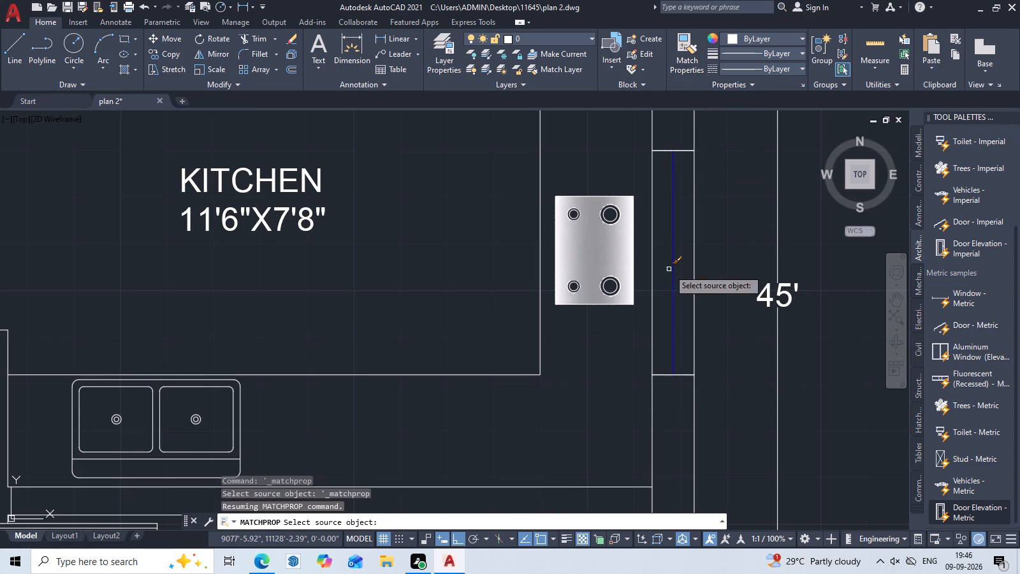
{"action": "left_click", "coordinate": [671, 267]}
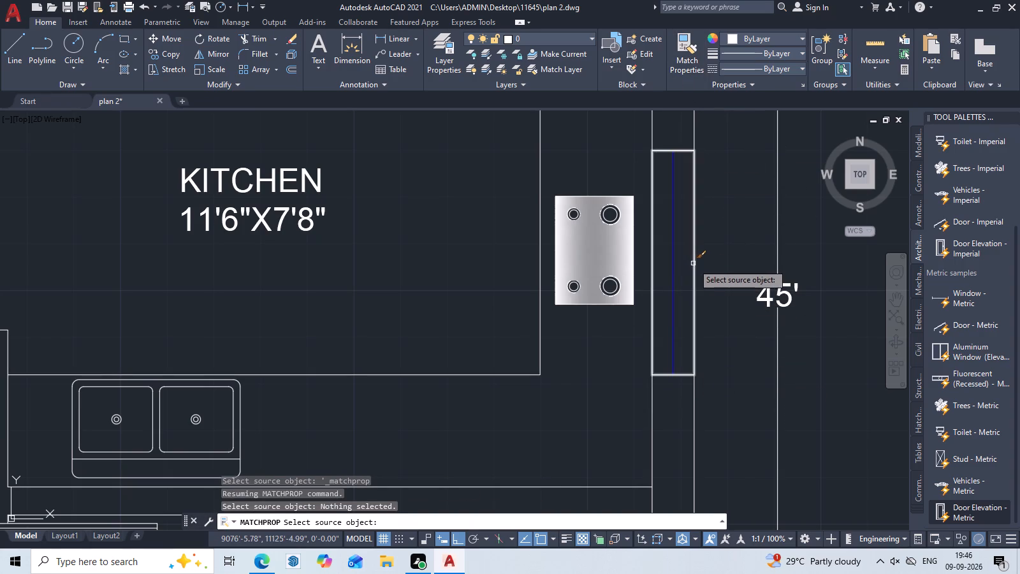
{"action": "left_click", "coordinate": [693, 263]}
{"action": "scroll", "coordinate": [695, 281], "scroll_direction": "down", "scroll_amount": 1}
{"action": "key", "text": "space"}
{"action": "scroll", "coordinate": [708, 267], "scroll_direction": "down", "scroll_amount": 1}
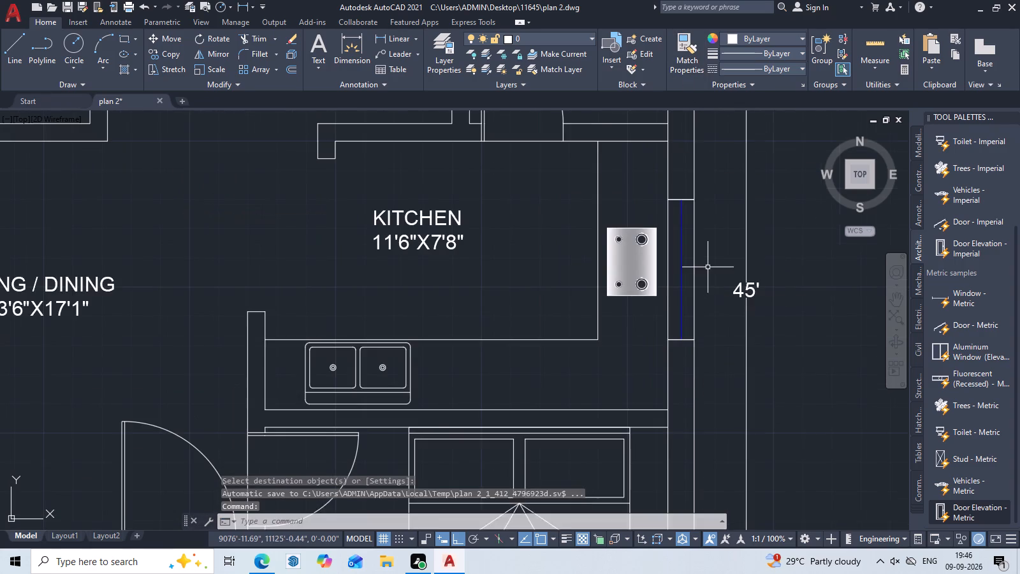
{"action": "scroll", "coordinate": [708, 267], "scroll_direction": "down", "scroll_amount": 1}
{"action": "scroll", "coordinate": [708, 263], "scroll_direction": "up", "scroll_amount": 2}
Match the kitchen window centre line's blue properties to its new rectangle and to the 5'8"X4' store window's outline and centre line.
{"action": "left_click", "coordinate": [681, 37]}
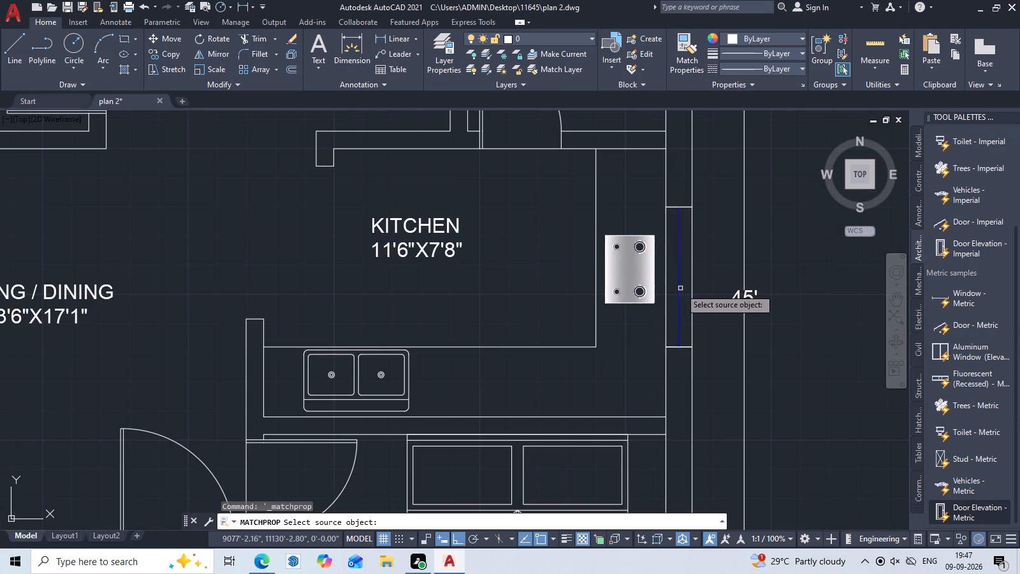
{"action": "left_click", "coordinate": [681, 288]}
{"action": "left_click", "coordinate": [692, 284]}
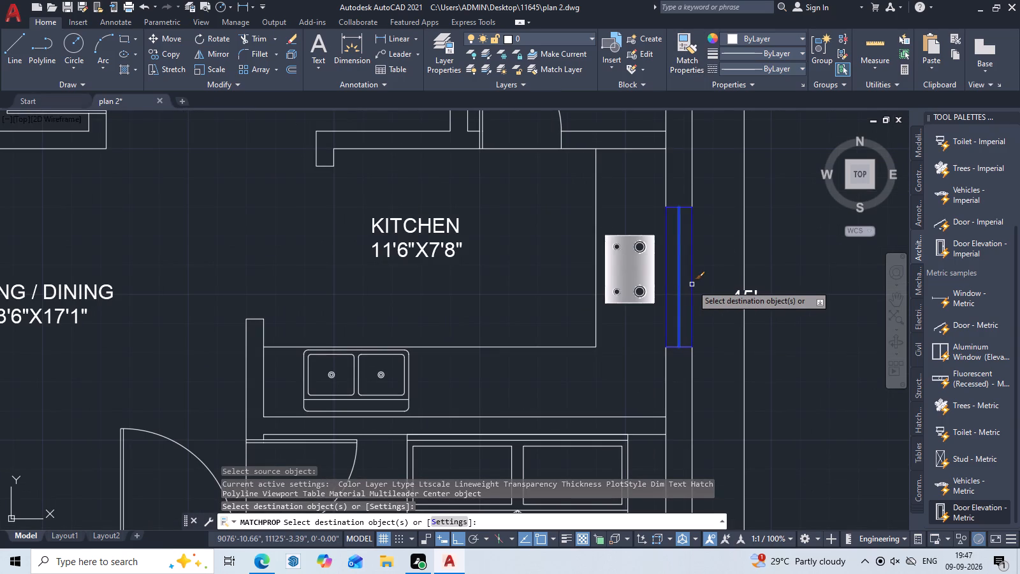
{"action": "left_click", "coordinate": [692, 284]}
{"action": "scroll", "coordinate": [704, 276], "scroll_direction": "down", "scroll_amount": 3}
{"action": "middle_click_drag", "start_coordinate": [710, 276], "coordinate": [708, 372]}
{"action": "scroll", "coordinate": [710, 280], "scroll_direction": "up", "scroll_amount": 3}
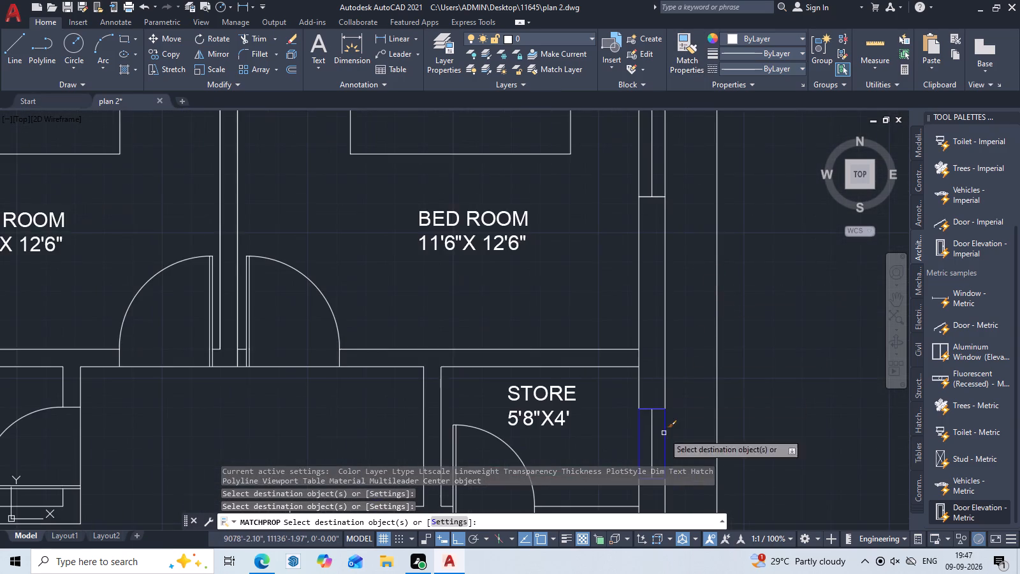
{"action": "middle_click_drag", "start_coordinate": [664, 427], "coordinate": [687, 313]}
{"action": "left_click", "coordinate": [690, 332]}
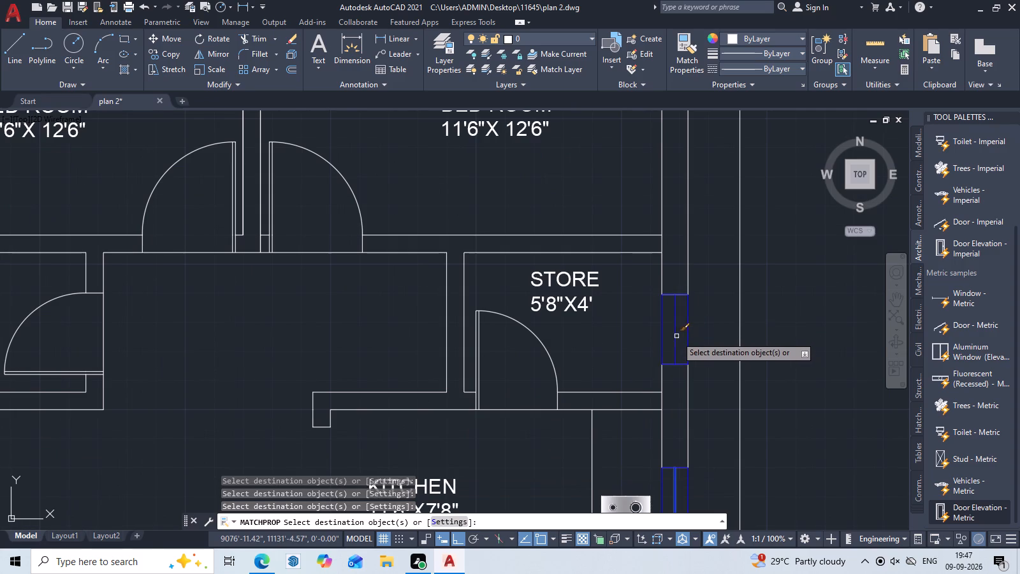
{"action": "left_click", "coordinate": [676, 336]}
Apply the same blue properties to the outer side windows of the second plan's two 11'6"X12'6" bedrooms, including their centre lines.
{"action": "scroll", "coordinate": [708, 291], "scroll_direction": "down", "scroll_amount": 2}
{"action": "middle_click_drag", "start_coordinate": [711, 272], "coordinate": [701, 399]}
{"action": "scroll", "coordinate": [701, 318], "scroll_direction": "up", "scroll_amount": 2}
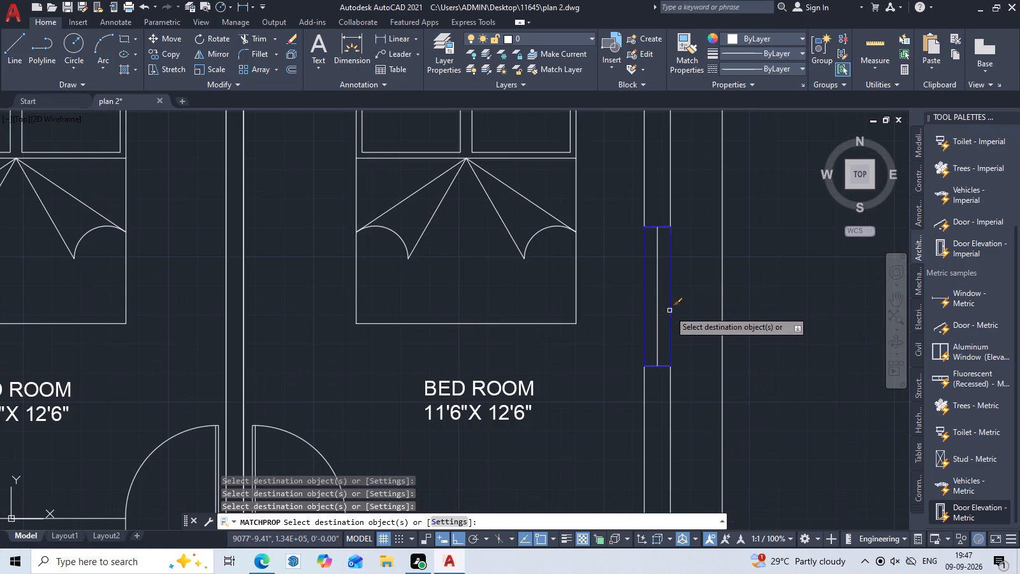
{"action": "left_click", "coordinate": [671, 309]}
{"action": "left_click", "coordinate": [659, 310]}
{"action": "scroll", "coordinate": [647, 311], "scroll_direction": "down", "scroll_amount": 3}
{"action": "middle_click_drag", "start_coordinate": [725, 339], "coordinate": [903, 343]}
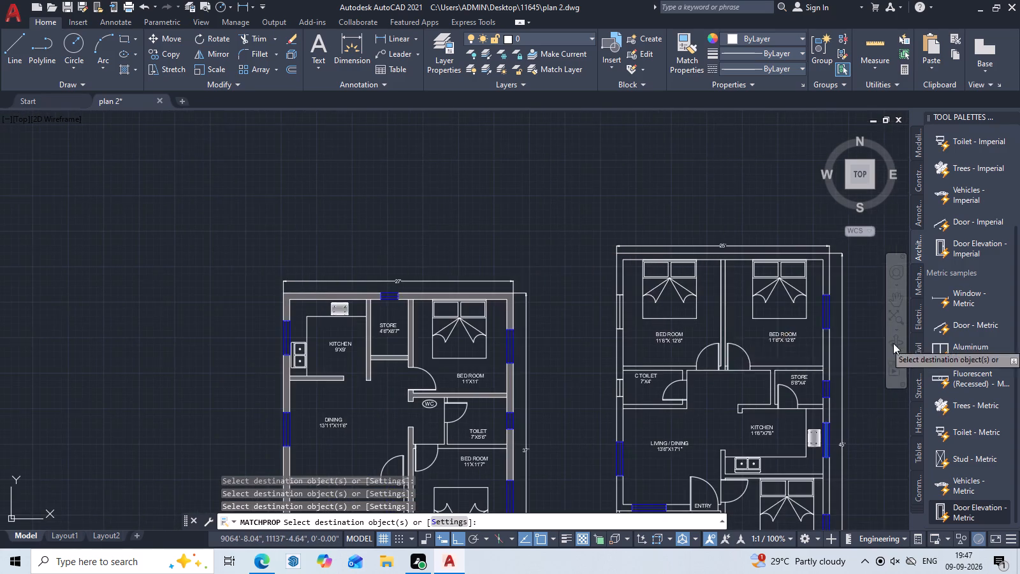
{"action": "scroll", "coordinate": [597, 290], "scroll_direction": "up", "scroll_amount": 2}
{"action": "scroll", "coordinate": [666, 327], "scroll_direction": "up", "scroll_amount": 2}
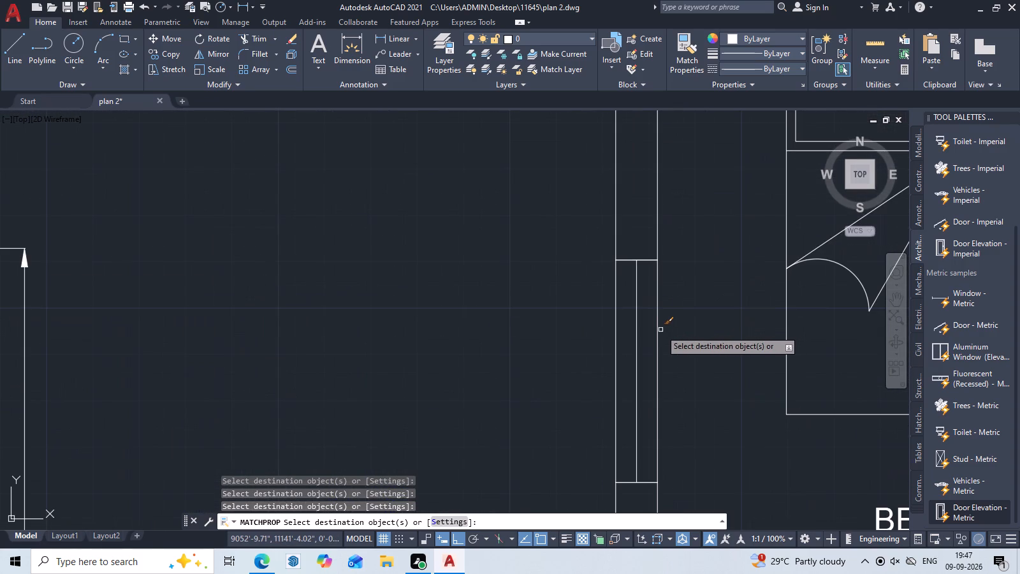
{"action": "left_click", "coordinate": [659, 332]}
{"action": "left_click", "coordinate": [637, 350]}
{"action": "scroll", "coordinate": [662, 350], "scroll_direction": "down", "scroll_amount": 2}
{"action": "key", "text": "Escape"}
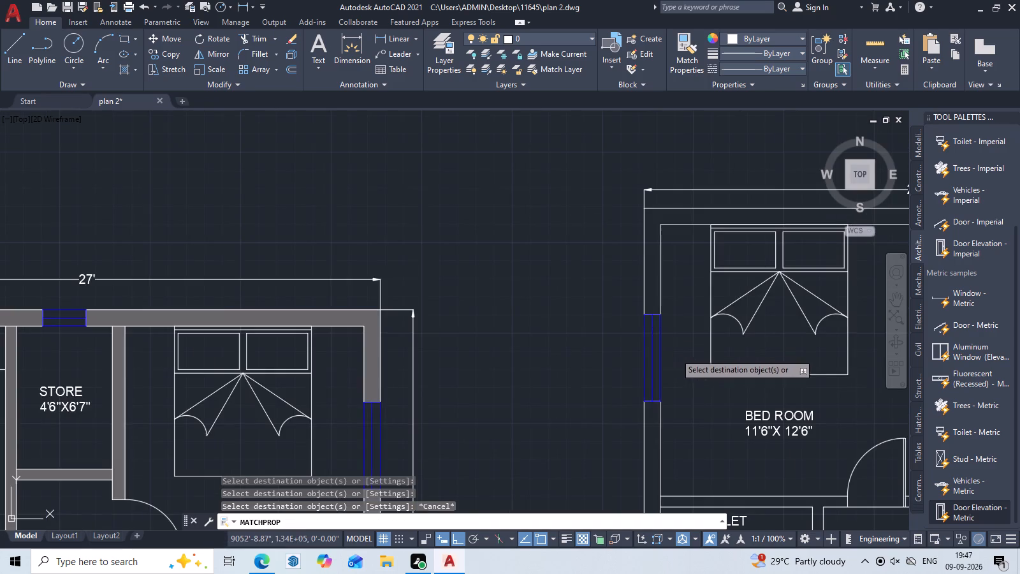
{"action": "scroll", "coordinate": [684, 354], "scroll_direction": "down", "scroll_amount": 3}
{"action": "middle_click_drag", "start_coordinate": [697, 362], "coordinate": [659, 269]}
{"action": "key", "text": "Escape"}
{"action": "middle_click_drag", "start_coordinate": [784, 325], "coordinate": [695, 304]}
{"action": "scroll", "coordinate": [646, 315], "scroll_direction": "up", "scroll_amount": 2}
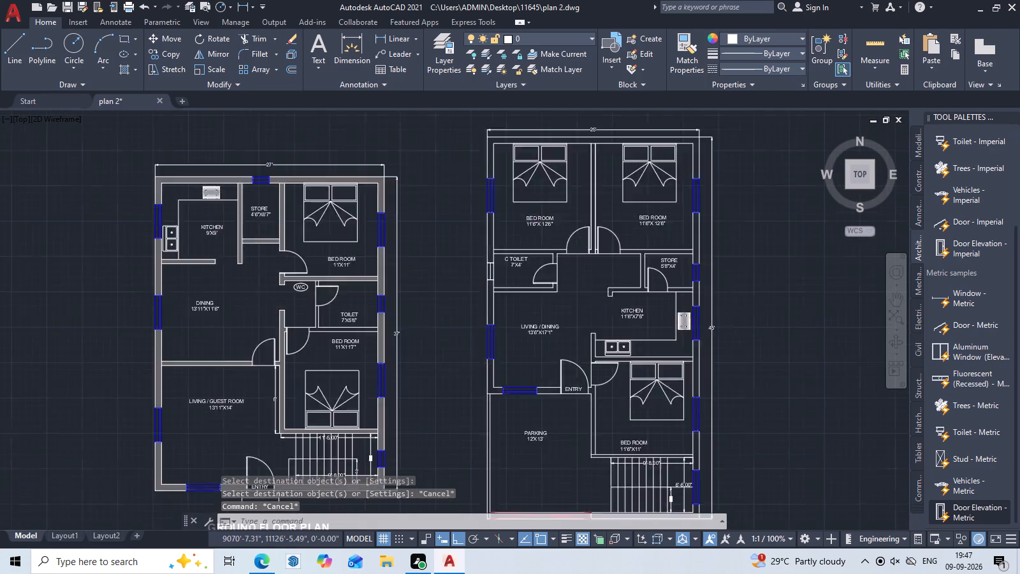
{"action": "key", "text": "Escape"}
Match the living/dining side window's blue properties to the second plan's C Toilet window outline and centre line.
{"action": "scroll", "coordinate": [750, 346], "scroll_direction": "down", "scroll_amount": 1}
{"action": "scroll", "coordinate": [741, 355], "scroll_direction": "up", "scroll_amount": 2}
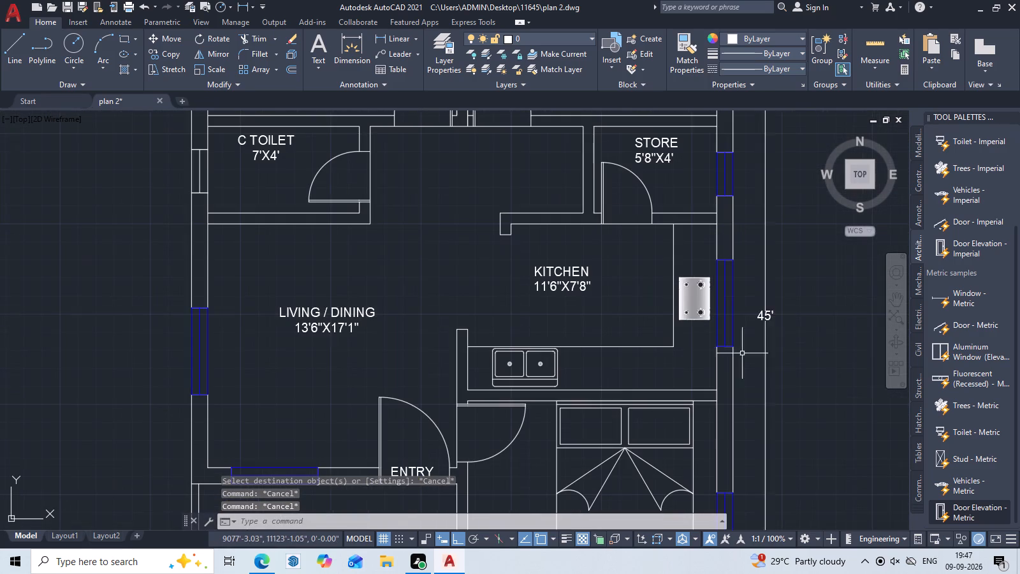
{"action": "left_click", "coordinate": [807, 331]}
{"action": "key", "text": "Escape"}
{"action": "scroll", "coordinate": [353, 343], "scroll_direction": "down", "scroll_amount": 2}
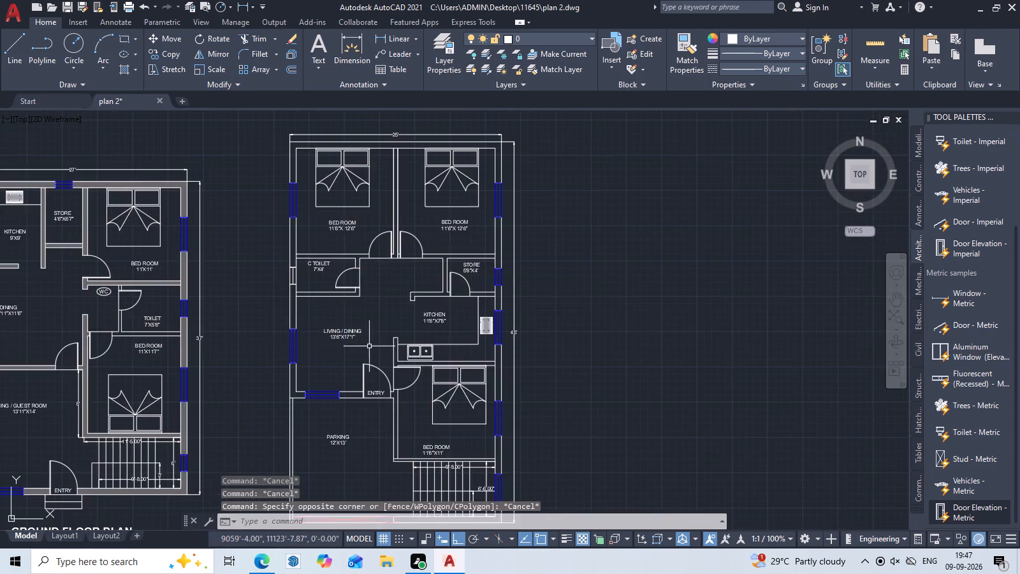
{"action": "middle_click_drag", "start_coordinate": [371, 350], "coordinate": [474, 315]}
{"action": "scroll", "coordinate": [390, 263], "scroll_direction": "up", "scroll_amount": 2}
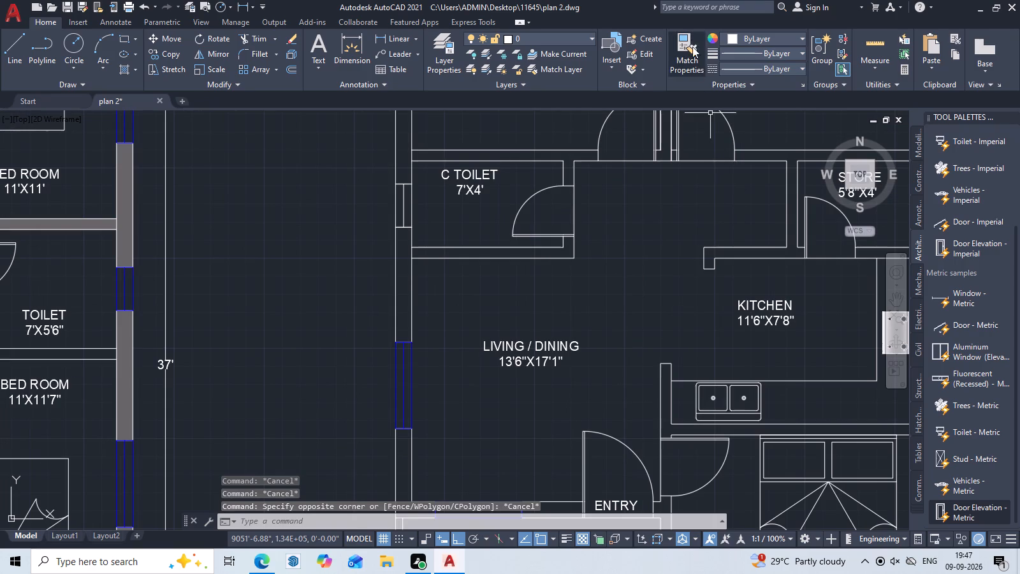
{"action": "left_click", "coordinate": [691, 40]}
{"action": "left_click", "coordinate": [404, 372]}
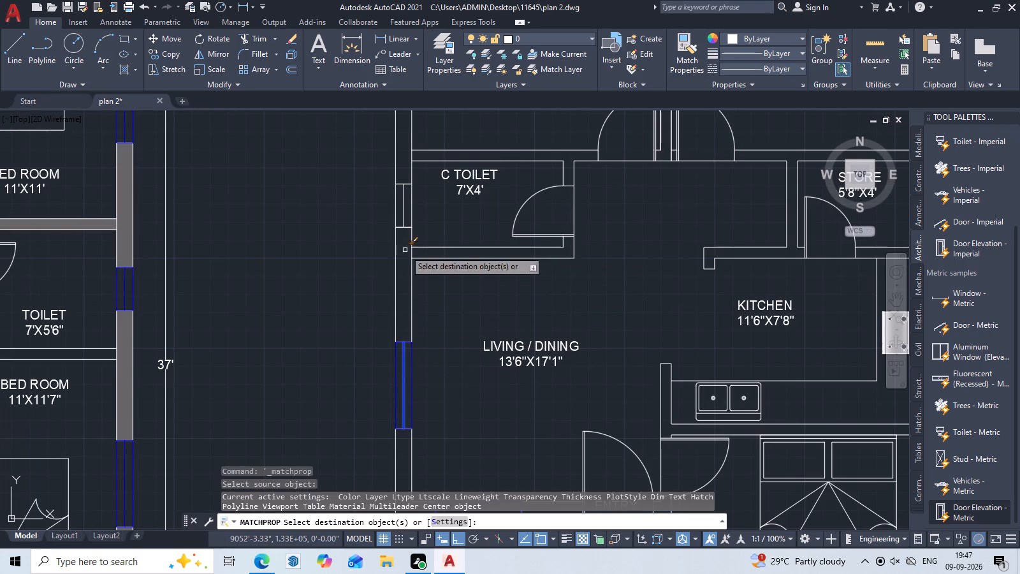
{"action": "left_click", "coordinate": [406, 207]}
{"action": "left_click", "coordinate": [411, 205]}
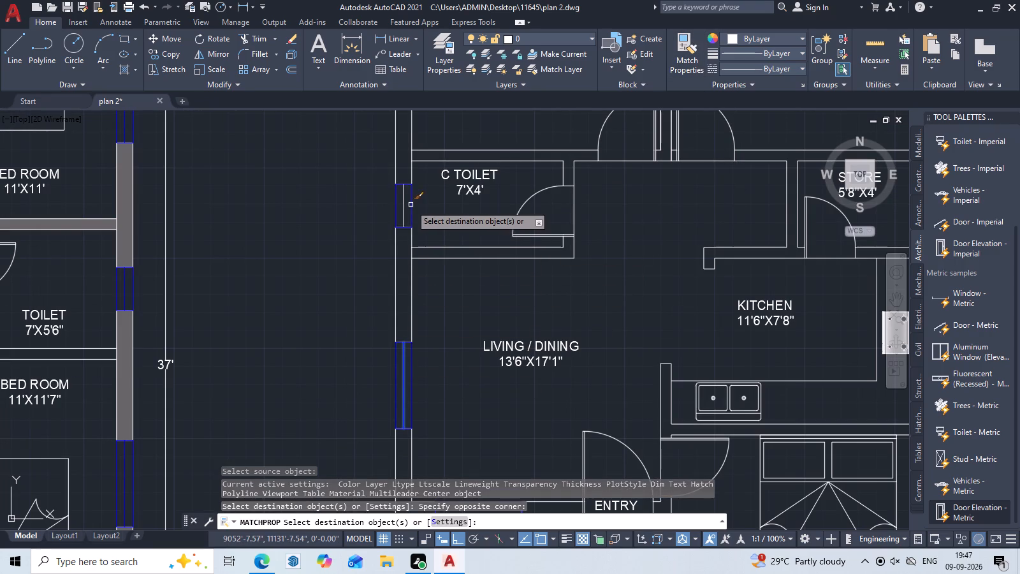
{"action": "left_click", "coordinate": [411, 203]}
{"action": "left_click", "coordinate": [404, 203]}
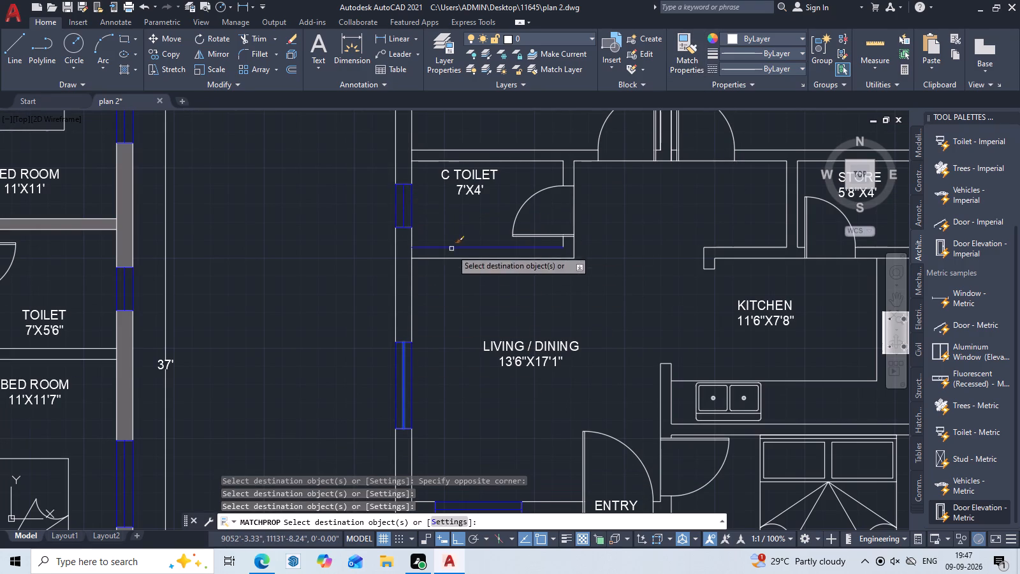
{"action": "key", "text": "Escape"}
Delete the solid grey hatch filling the ground floor plan's walls.
{"action": "scroll", "coordinate": [475, 313], "scroll_direction": "down", "scroll_amount": 2}
{"action": "scroll", "coordinate": [534, 348], "scroll_direction": "down", "scroll_amount": 1}
{"action": "middle_click_drag", "start_coordinate": [547, 370], "coordinate": [618, 348]}
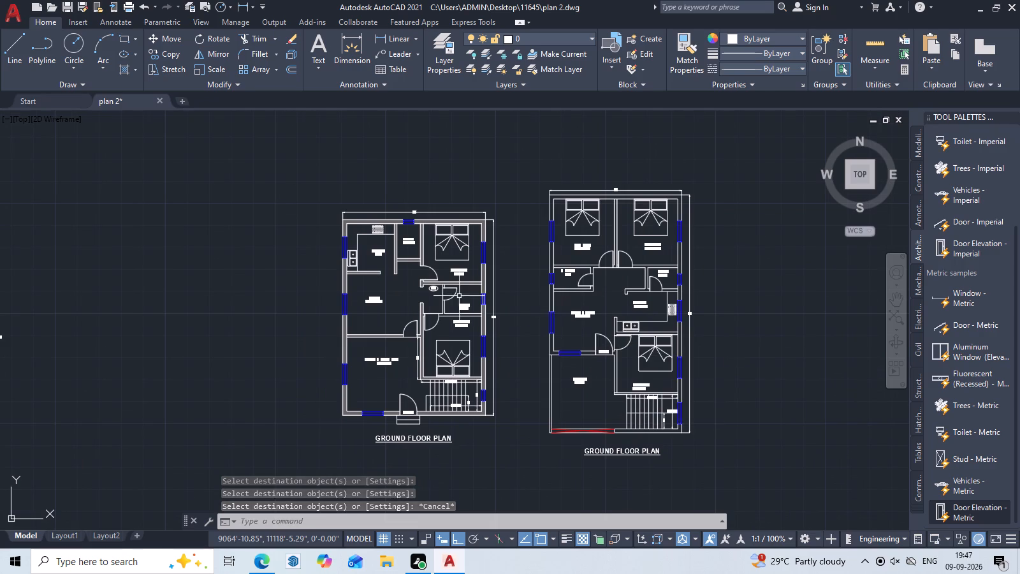
{"action": "scroll", "coordinate": [438, 278], "scroll_direction": "up", "scroll_amount": 3}
{"action": "middle_click_drag", "start_coordinate": [445, 300], "coordinate": [531, 365]}
{"action": "left_click", "coordinate": [428, 269]}
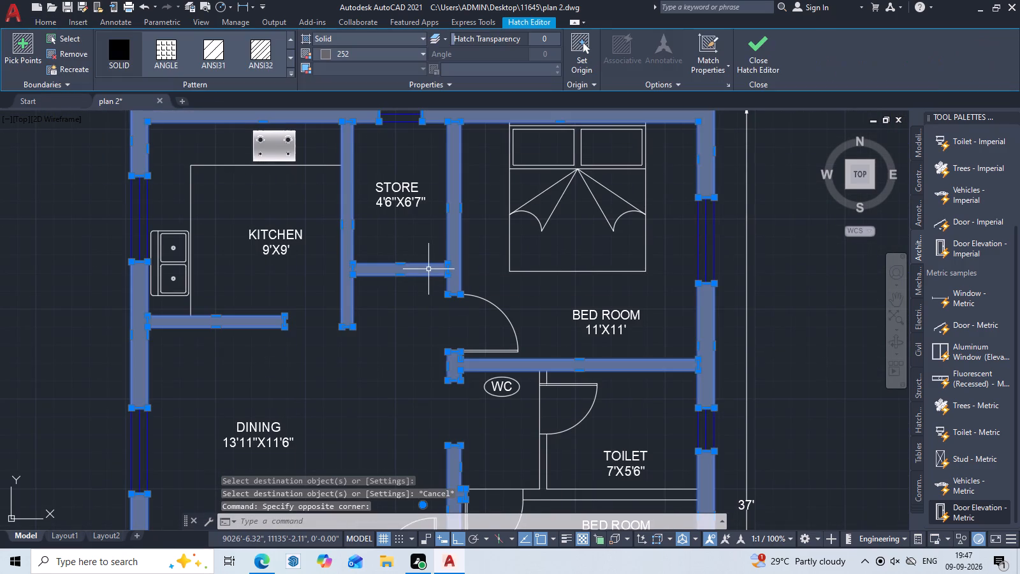
{"action": "key", "text": "Delete"}
Draw a short line joining the midpoints of the two wall lines below the ground floor plan's 4'6"X6'7" store.
{"action": "middle_click_drag", "start_coordinate": [378, 249], "coordinate": [611, 295]}
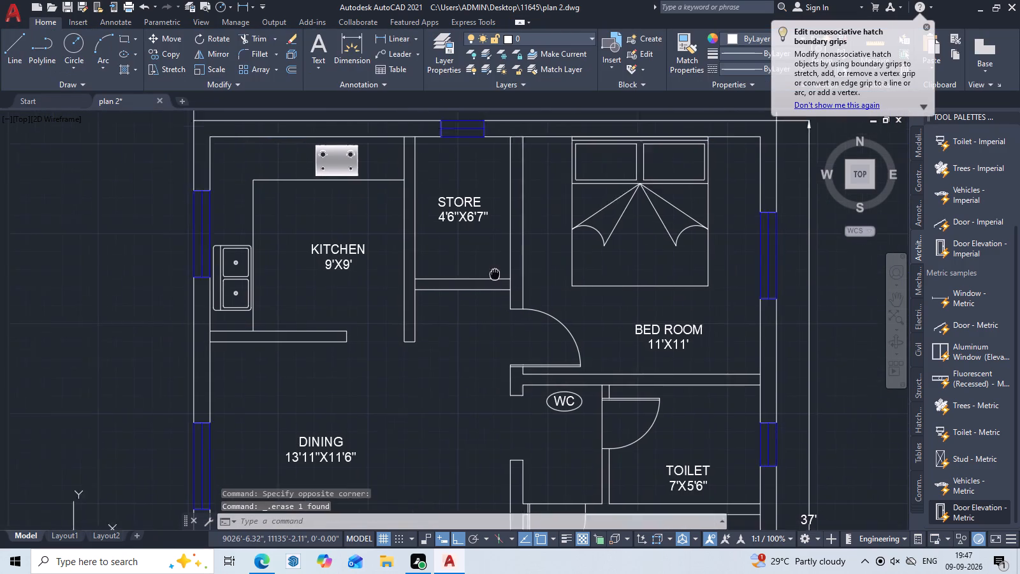
{"action": "middle_click_drag", "start_coordinate": [611, 295], "coordinate": [690, 309]}
{"action": "scroll", "coordinate": [667, 314], "scroll_direction": "up", "scroll_amount": 2}
{"action": "middle_click_drag", "start_coordinate": [747, 355], "coordinate": [660, 355]}
{"action": "key", "text": "Escape"}
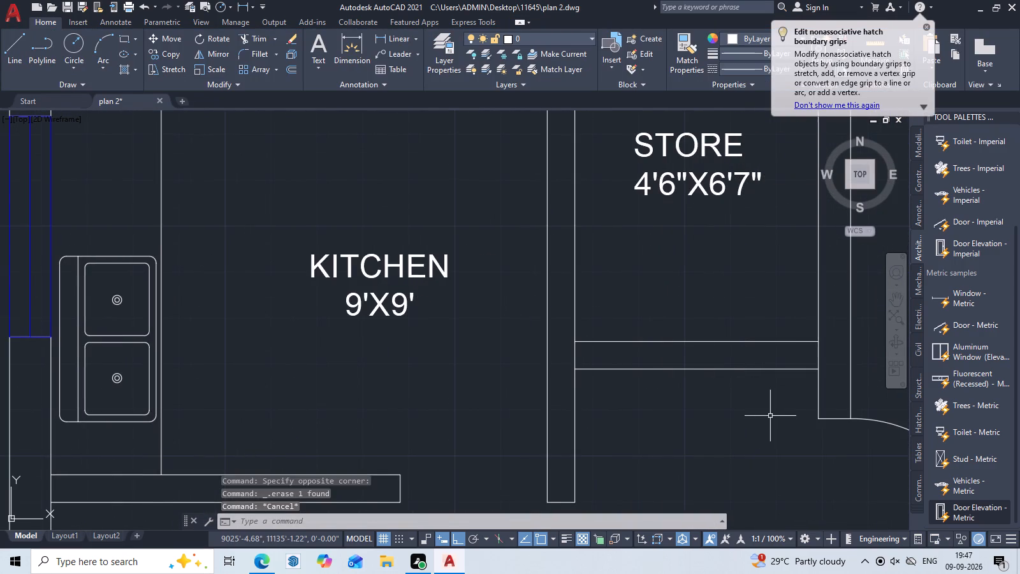
{"action": "middle_click_drag", "start_coordinate": [769, 416], "coordinate": [715, 398]}
{"action": "type", "text": "L"}
{"action": "key", "text": "space"}
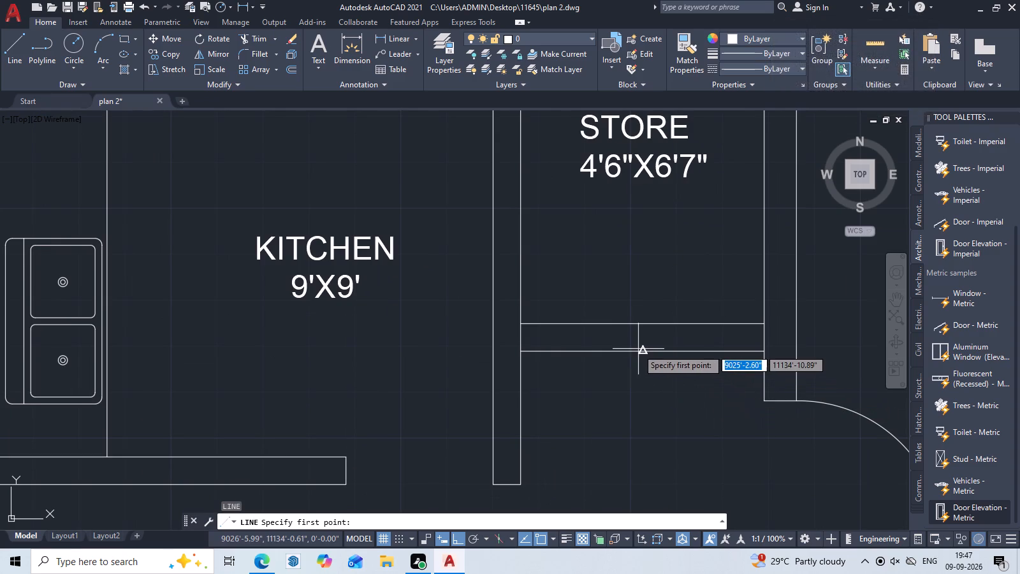
{"action": "left_click", "coordinate": [642, 353]}
{"action": "left_click", "coordinate": [646, 325]}
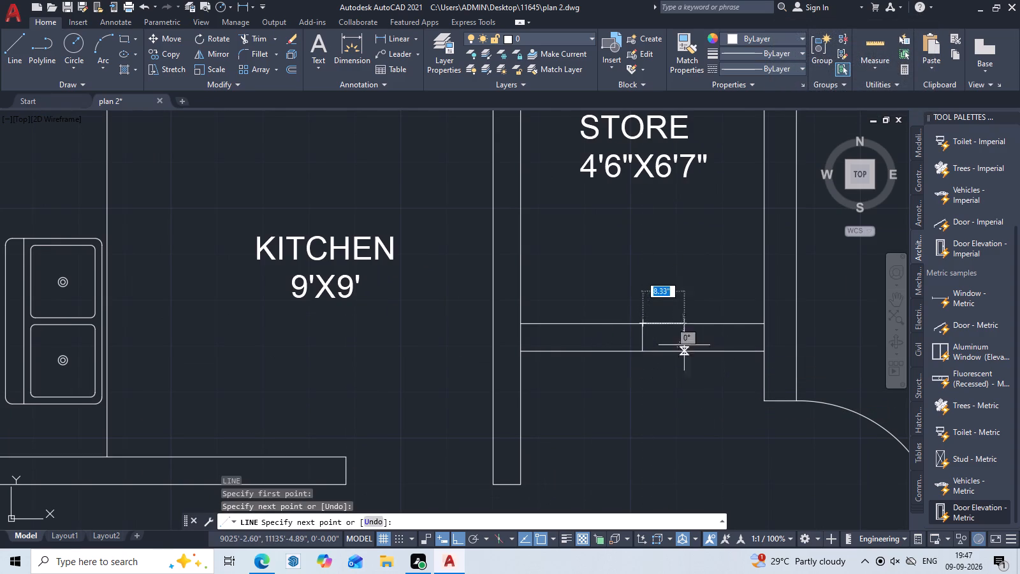
{"action": "key", "text": "Escape"}
Draw centre lines from the short divider's midpoint to both side walls in the opening below the ground floor plan's 4'6"X6'7" store.
{"action": "type", "text": "L"}
{"action": "key", "text": "space"}
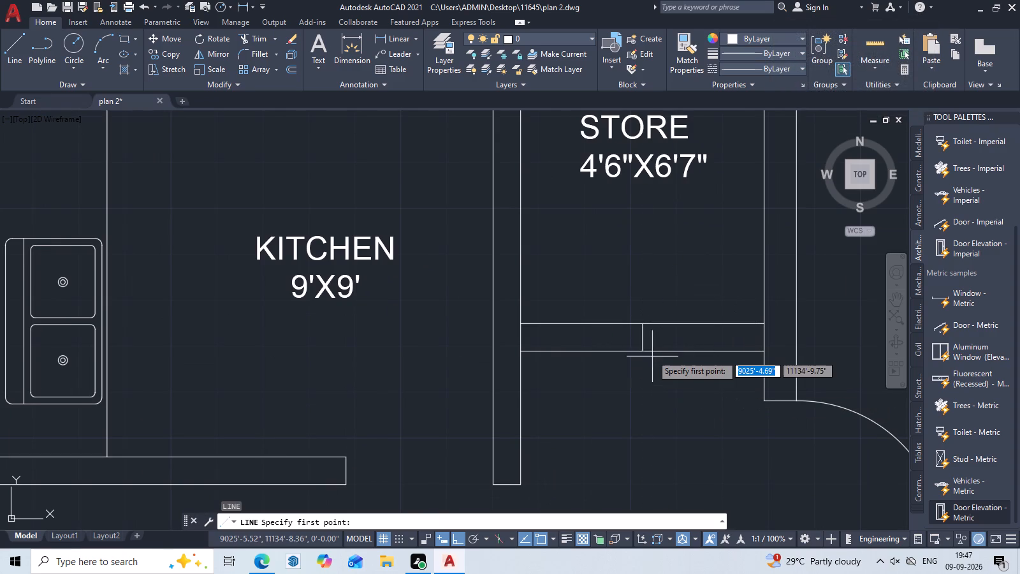
{"action": "left_click", "coordinate": [646, 337]}
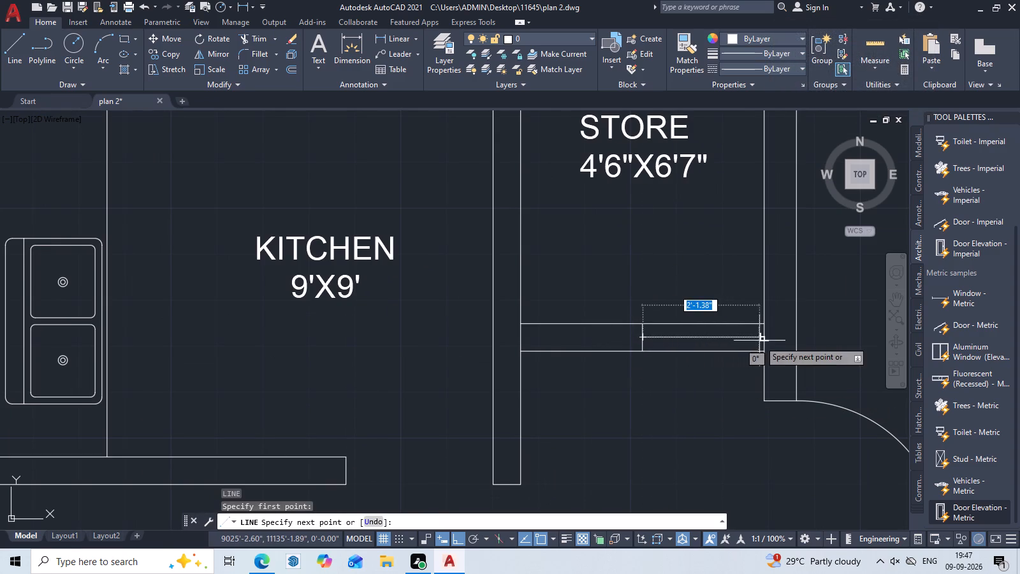
{"action": "left_click", "coordinate": [762, 337]}
{"action": "key", "text": "space"}
{"action": "key", "text": "space"}
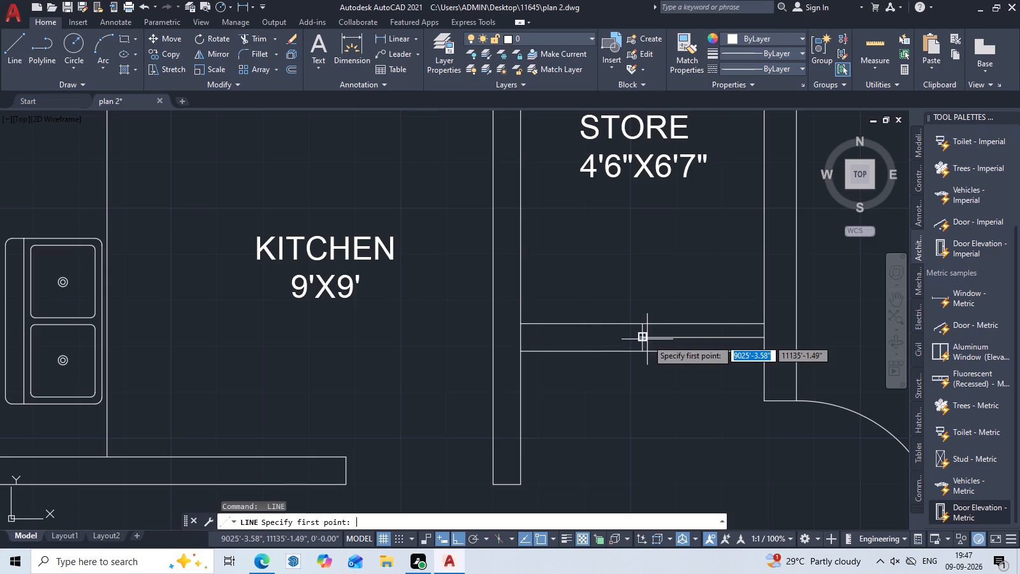
{"action": "left_click", "coordinate": [643, 339]}
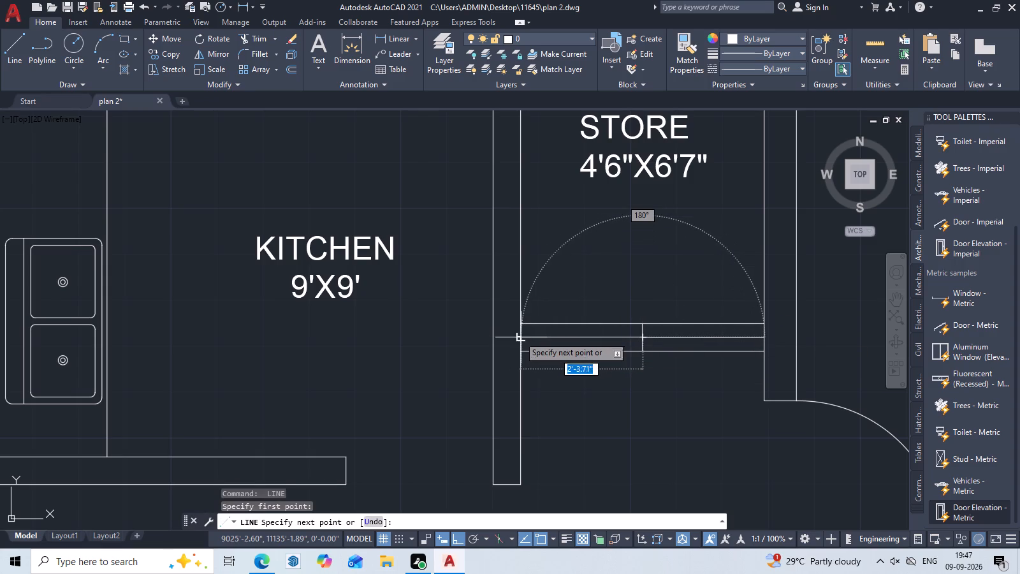
{"action": "left_click", "coordinate": [521, 336]}
{"action": "key", "text": "Escape"}
{"action": "middle_click_drag", "start_coordinate": [708, 384], "coordinate": [725, 388]}
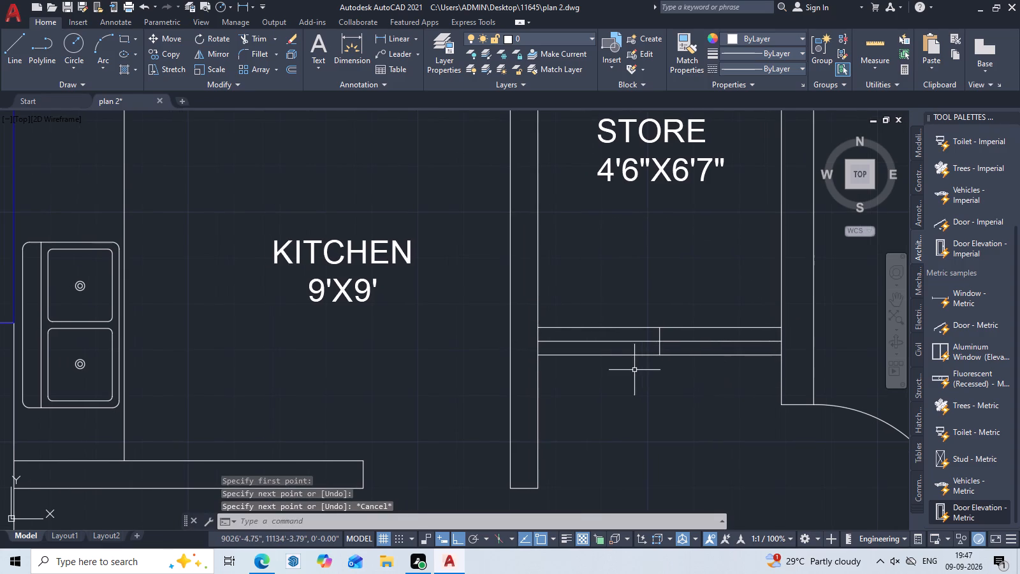
Fill the store opening's lower kitchen-side panel and upper bedroom-side panel with a solid white (255,255,255) hatch.
{"action": "scroll", "coordinate": [634, 370], "scroll_direction": "down", "scroll_amount": 1}
{"action": "middle_click_drag", "start_coordinate": [634, 370], "coordinate": [641, 371]}
{"action": "type", "text": "H"}
{"action": "key", "text": "space"}
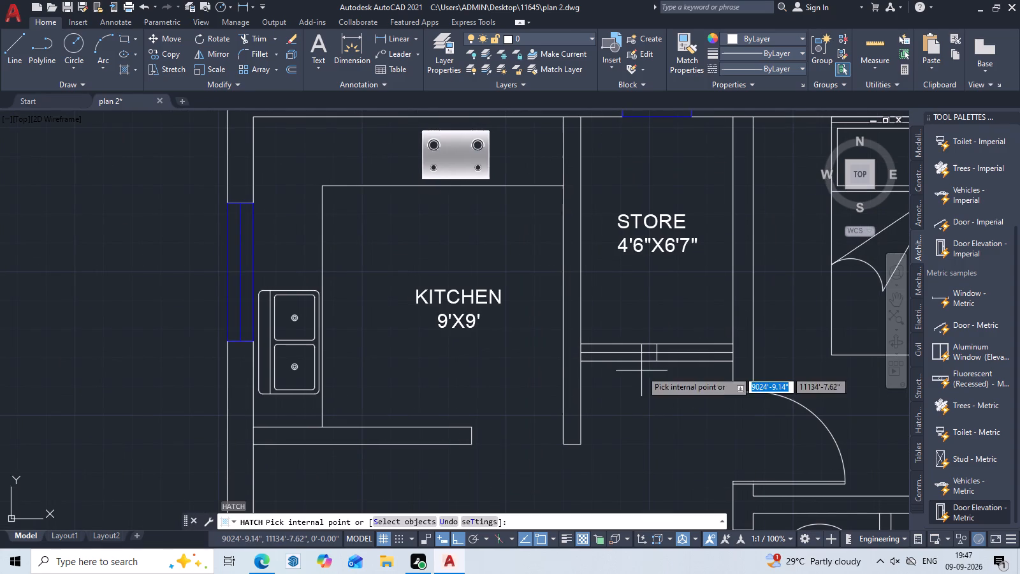
{"action": "left_click", "coordinate": [123, 49]}
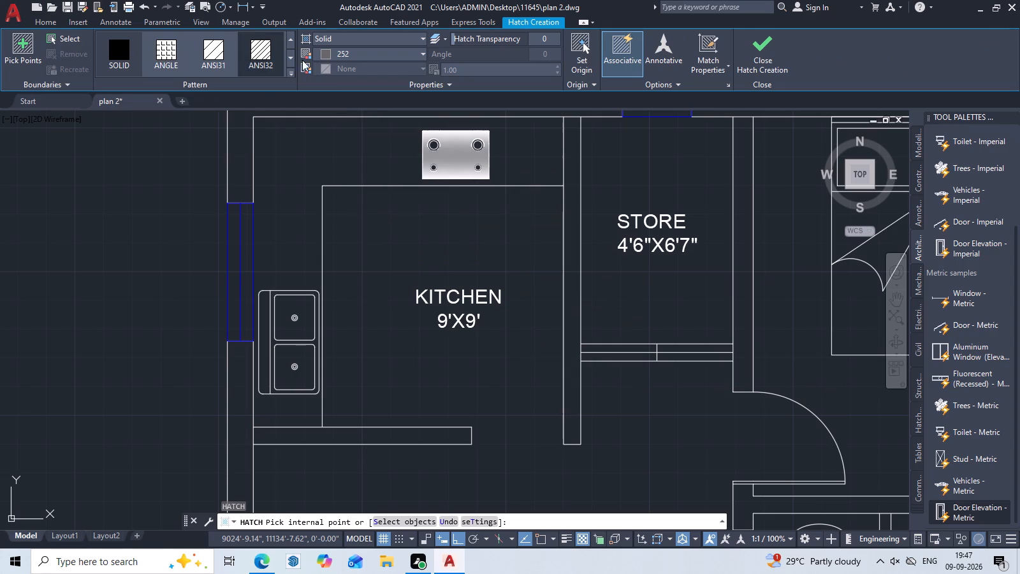
{"action": "left_click", "coordinate": [329, 56]}
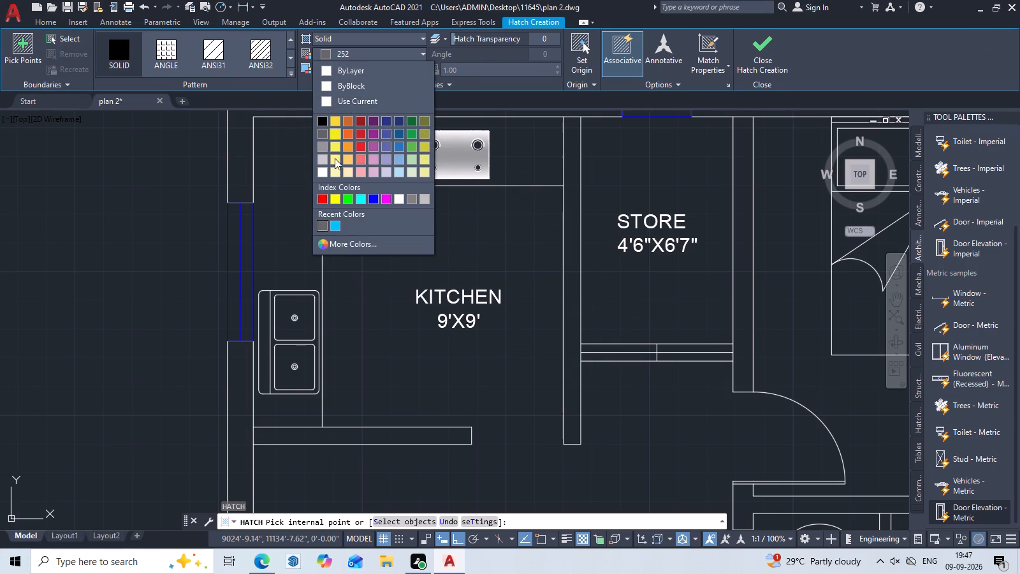
{"action": "left_click", "coordinate": [322, 170]}
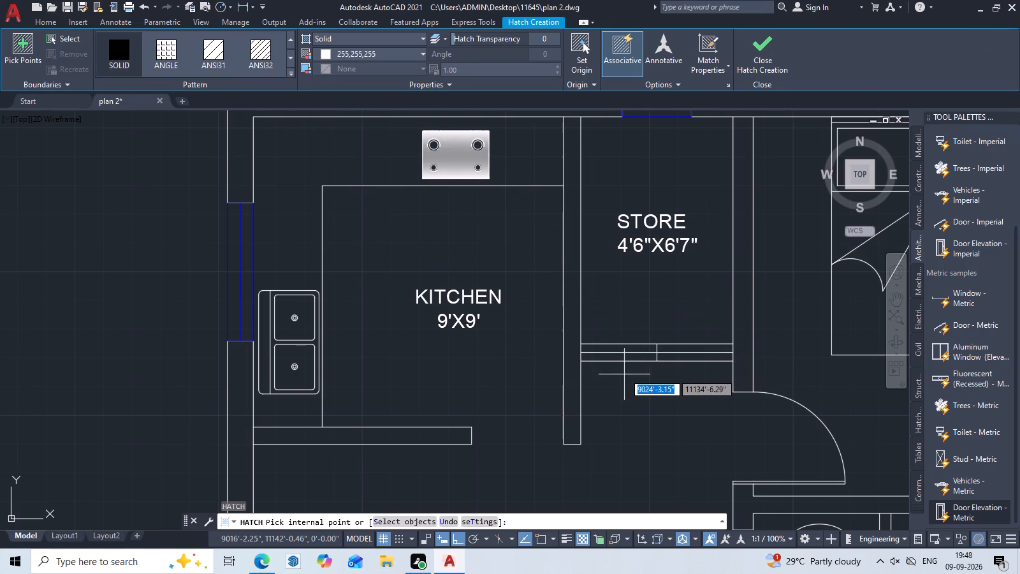
{"action": "double_click", "coordinate": [630, 357]}
{"action": "double_click", "coordinate": [688, 346]}
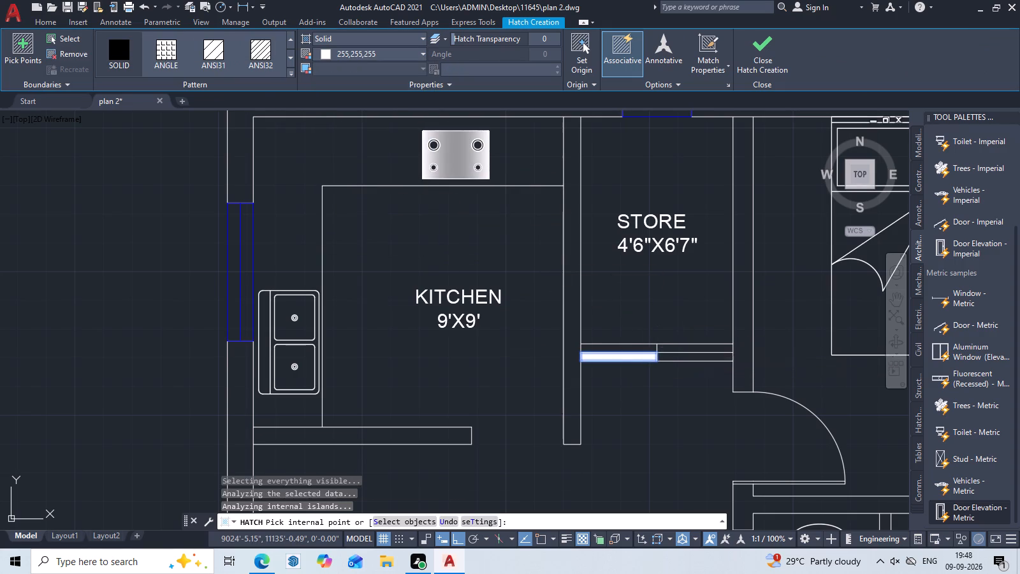
{"action": "key", "text": "Escape"}
{"action": "scroll", "coordinate": [678, 347], "scroll_direction": "up", "scroll_amount": 2}
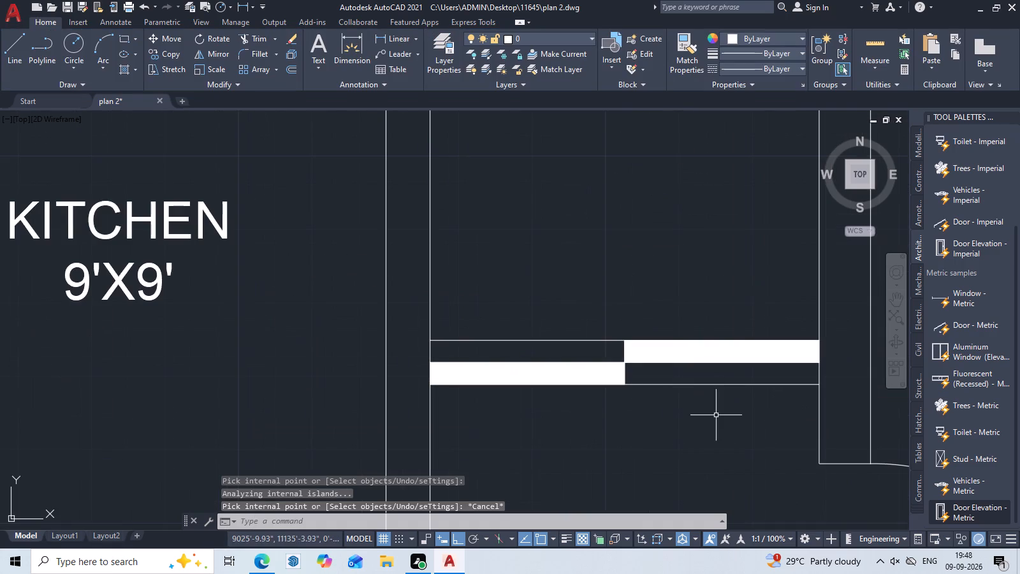
{"action": "scroll", "coordinate": [697, 416], "scroll_direction": "down", "scroll_amount": 2}
{"action": "middle_click_drag", "start_coordinate": [706, 461], "coordinate": [708, 439]}
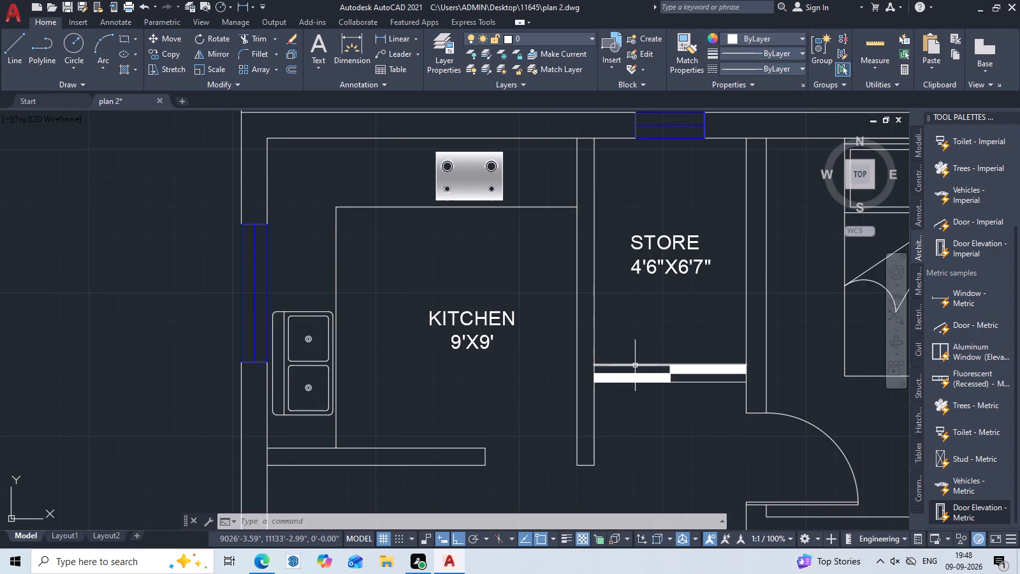
{"action": "key", "text": "Escape"}
Hatch the ground floor plan's outer and inner walls around the kitchen, store and 11'X11' bedroom with solid colour 252.
{"action": "scroll", "coordinate": [683, 314], "scroll_direction": "down", "scroll_amount": 4}
{"action": "middle_click_drag", "start_coordinate": [712, 345], "coordinate": [564, 290]}
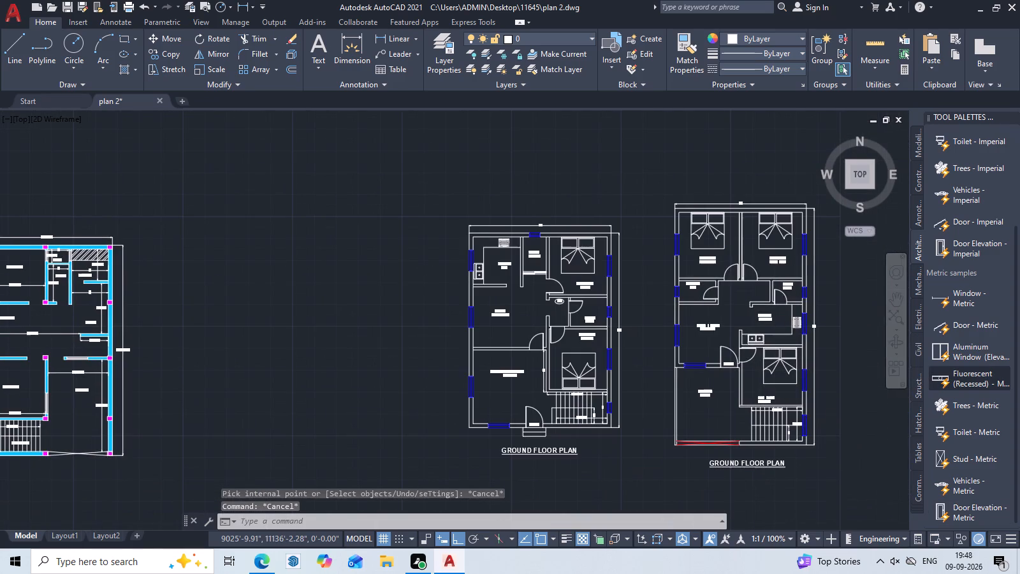
{"action": "key", "text": "Escape"}
{"action": "type", "text": "H"}
{"action": "key", "text": "space"}
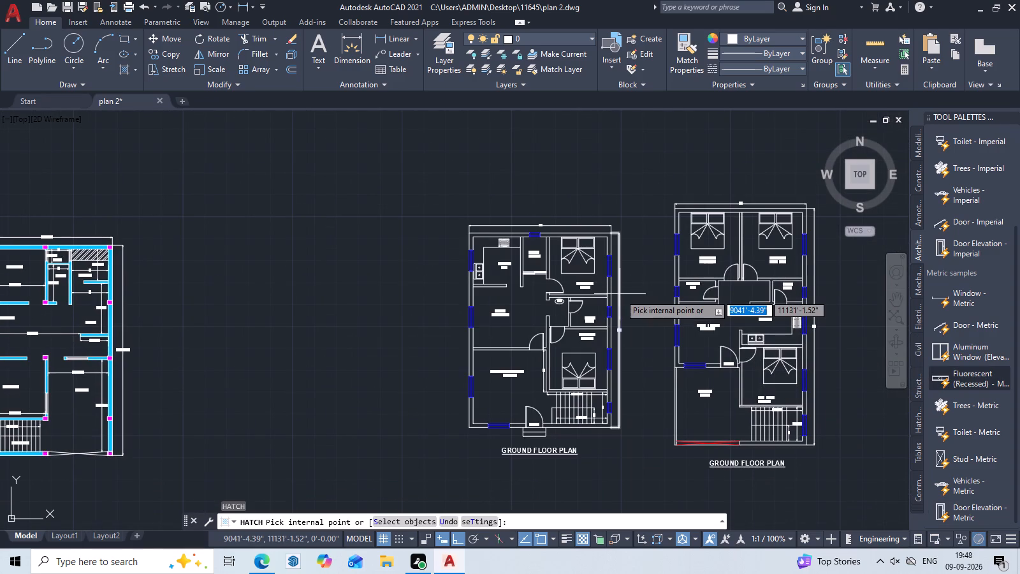
{"action": "left_click", "coordinate": [324, 54]}
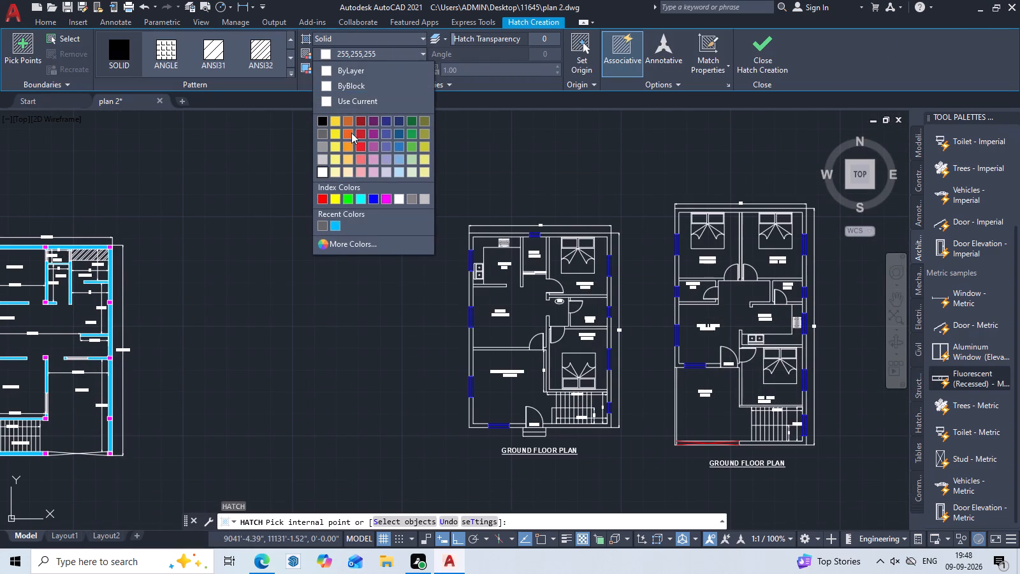
{"action": "left_click", "coordinate": [322, 226]}
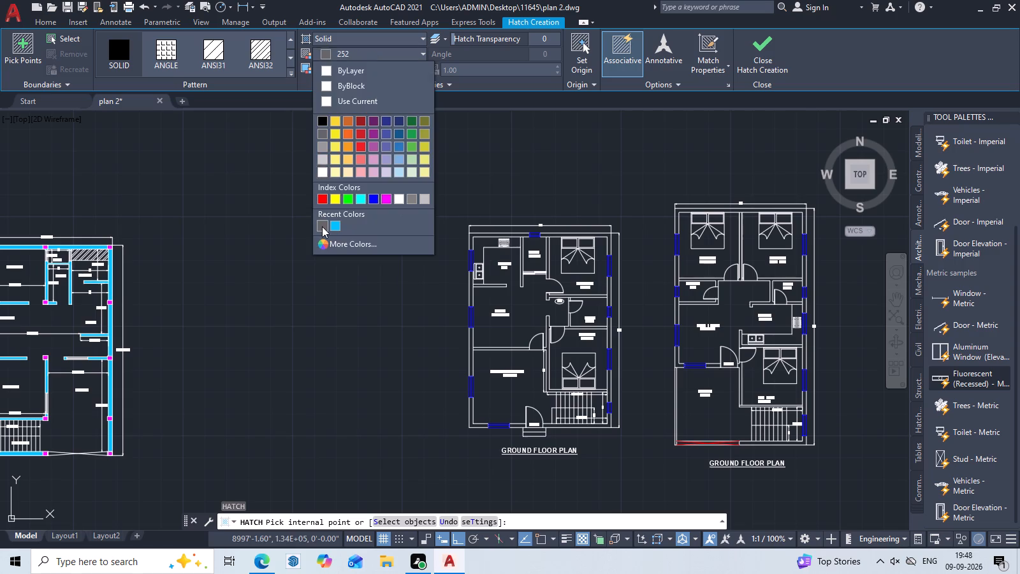
{"action": "scroll", "coordinate": [518, 232], "scroll_direction": "up", "scroll_amount": 2}
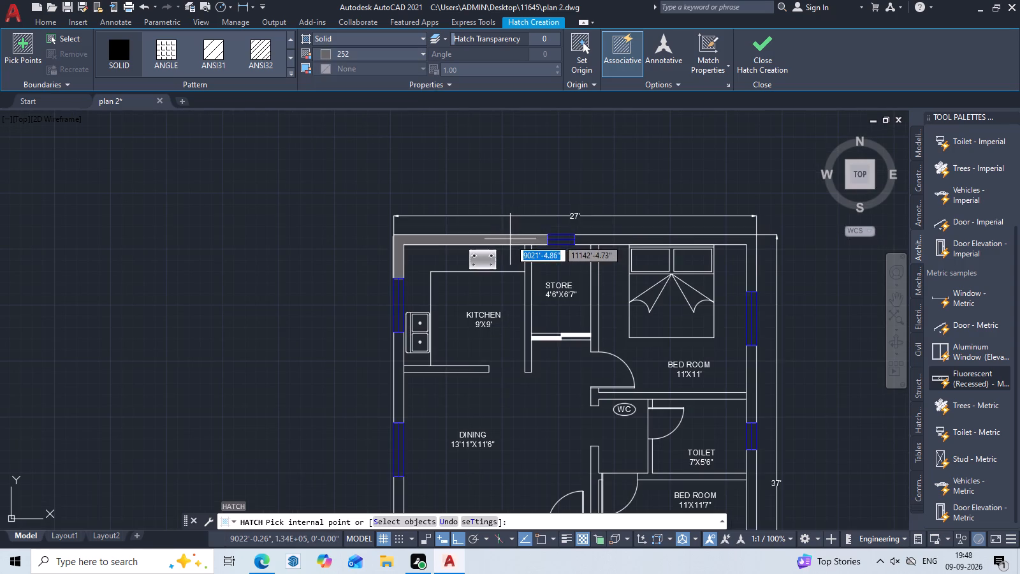
{"action": "left_click", "coordinate": [510, 239]}
{"action": "left_click", "coordinate": [651, 240]}
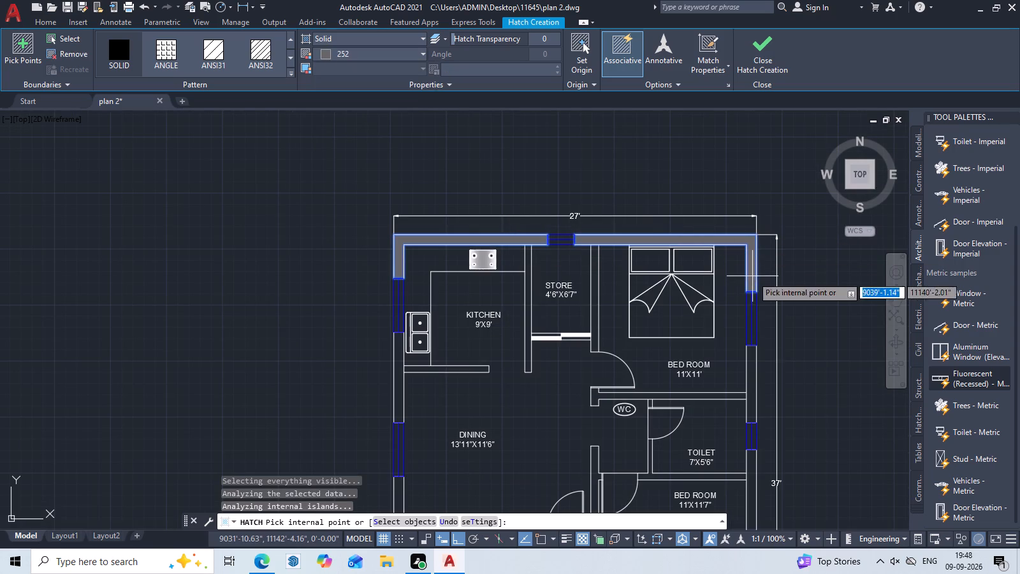
{"action": "left_click", "coordinate": [751, 374]}
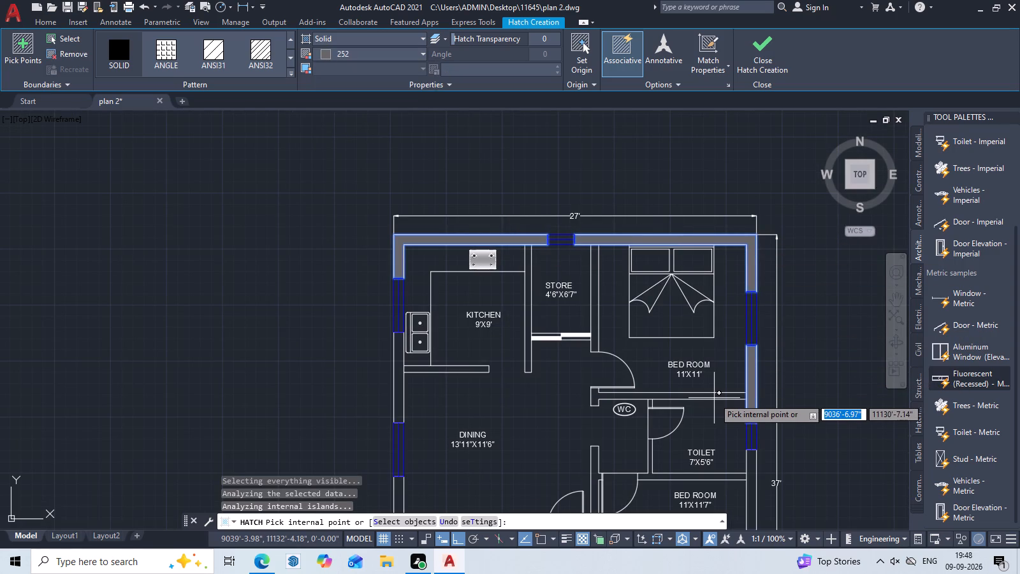
{"action": "left_click", "coordinate": [718, 395]}
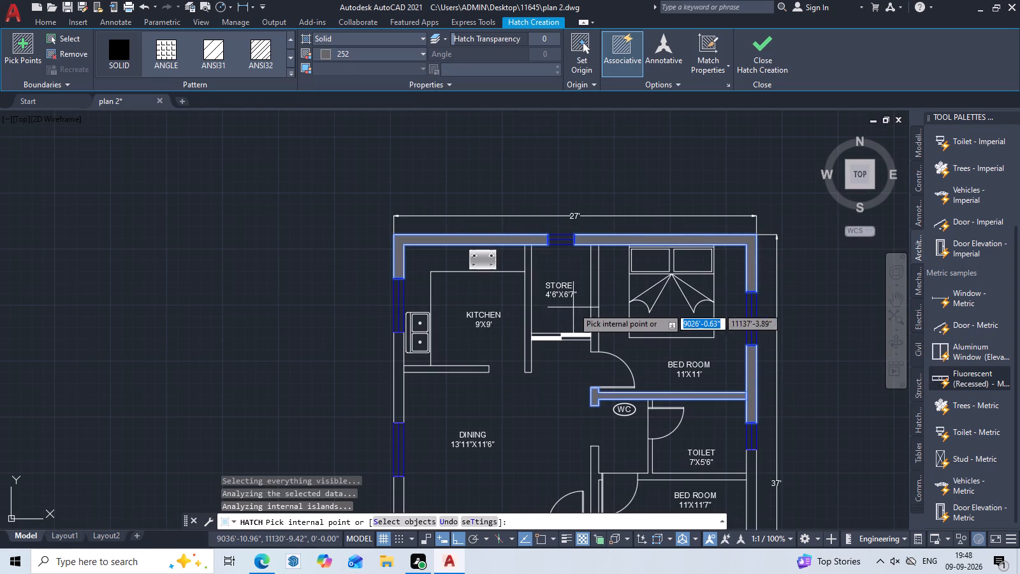
{"action": "left_click", "coordinate": [596, 298]}
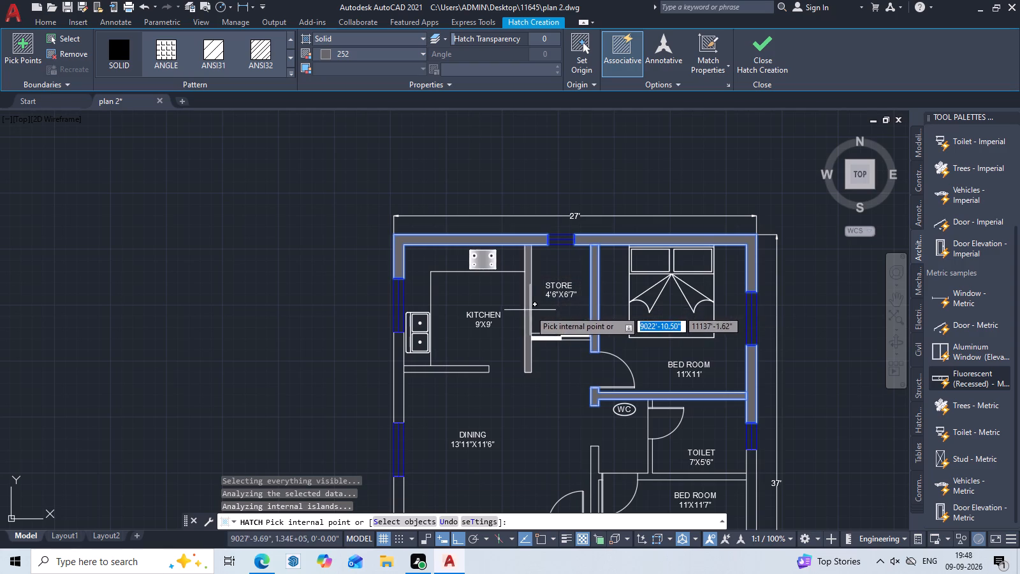
{"action": "left_click", "coordinate": [528, 313]}
{"action": "left_click", "coordinate": [471, 369]}
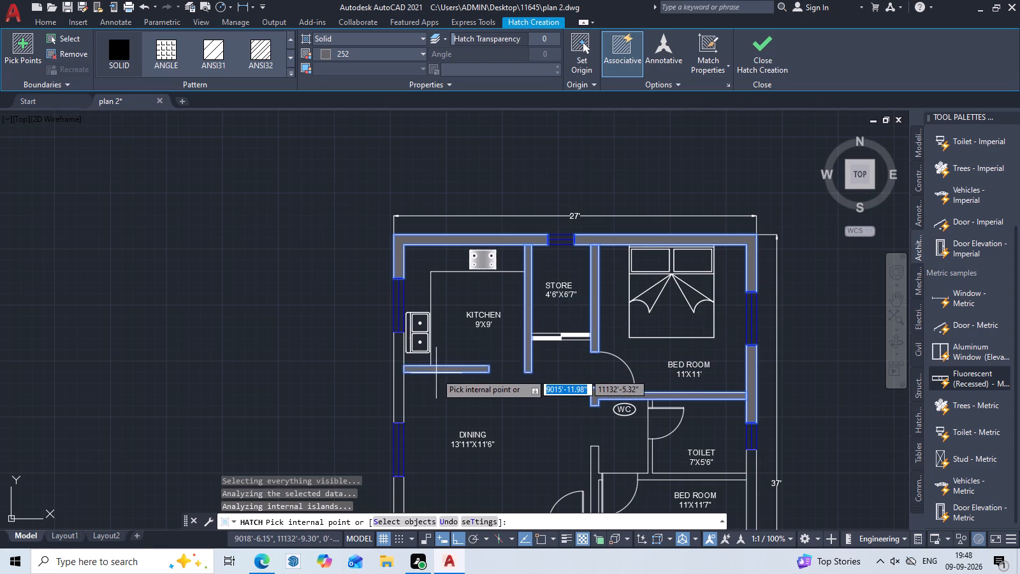
{"action": "double_click", "coordinate": [402, 378]}
Add the walls around the dining, toilet and 11'X11'7" bedroom to the same solid hatch, including the outer wall segments between windows.
{"action": "middle_click_drag", "start_coordinate": [471, 473], "coordinate": [509, 318]}
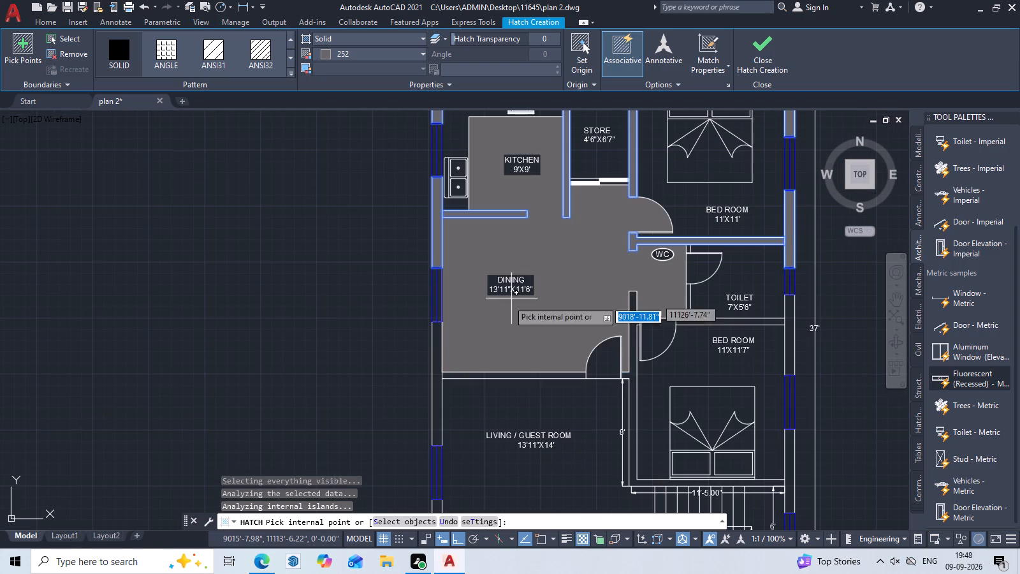
{"action": "left_click", "coordinate": [436, 359]}
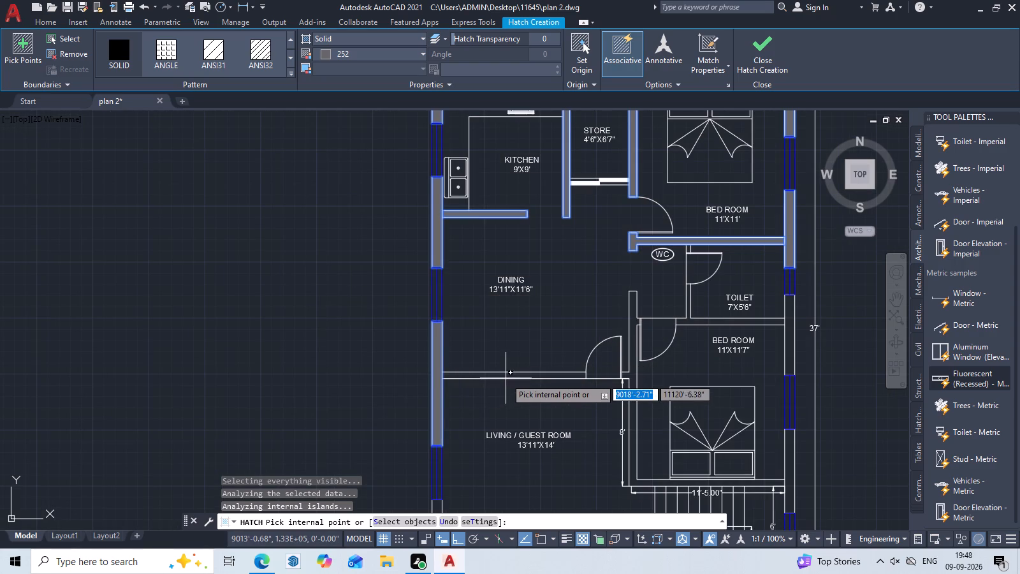
{"action": "left_click", "coordinate": [510, 375]}
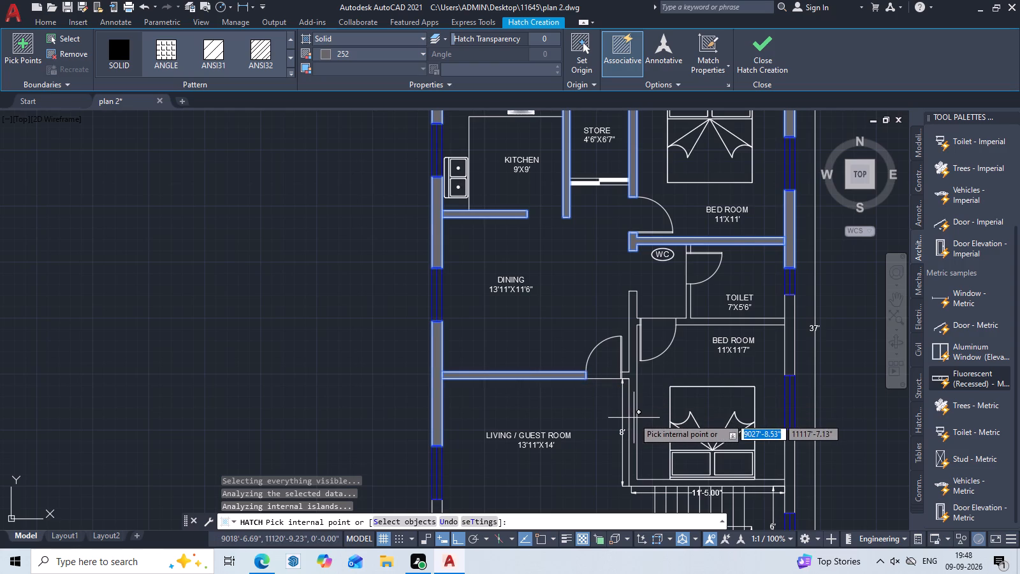
{"action": "left_click", "coordinate": [634, 418]}
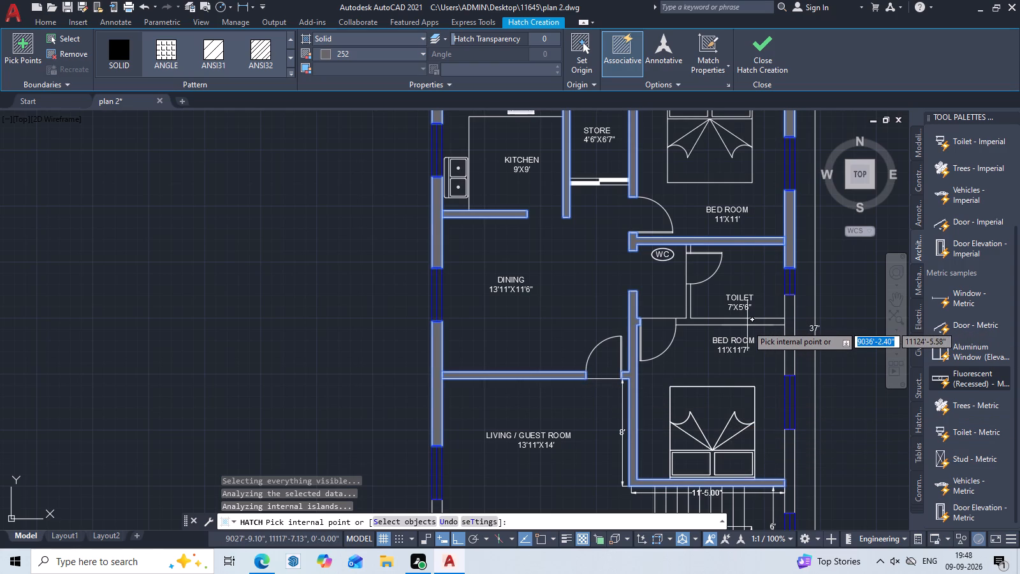
{"action": "left_click", "coordinate": [747, 323]}
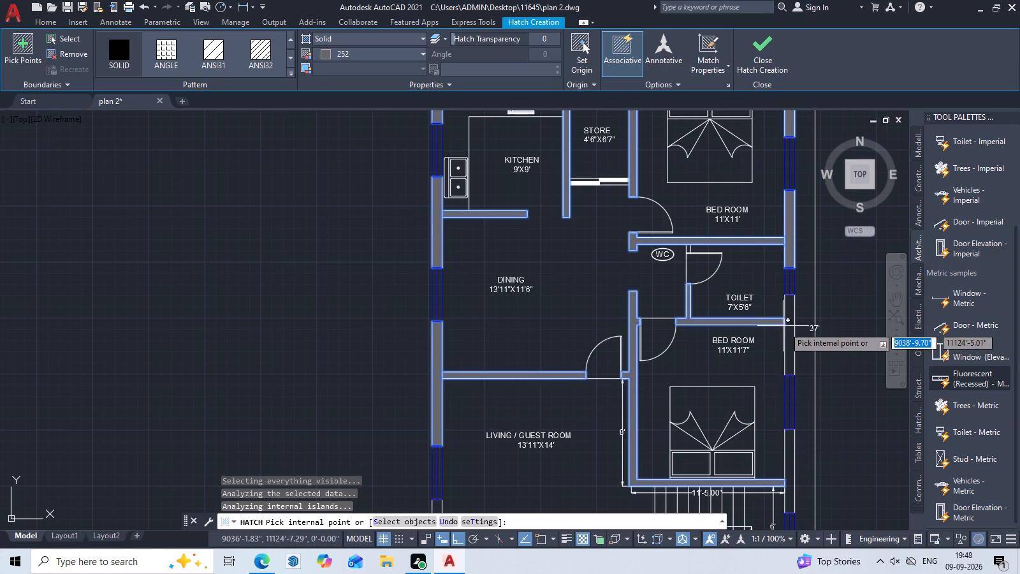
{"action": "double_click", "coordinate": [789, 328]}
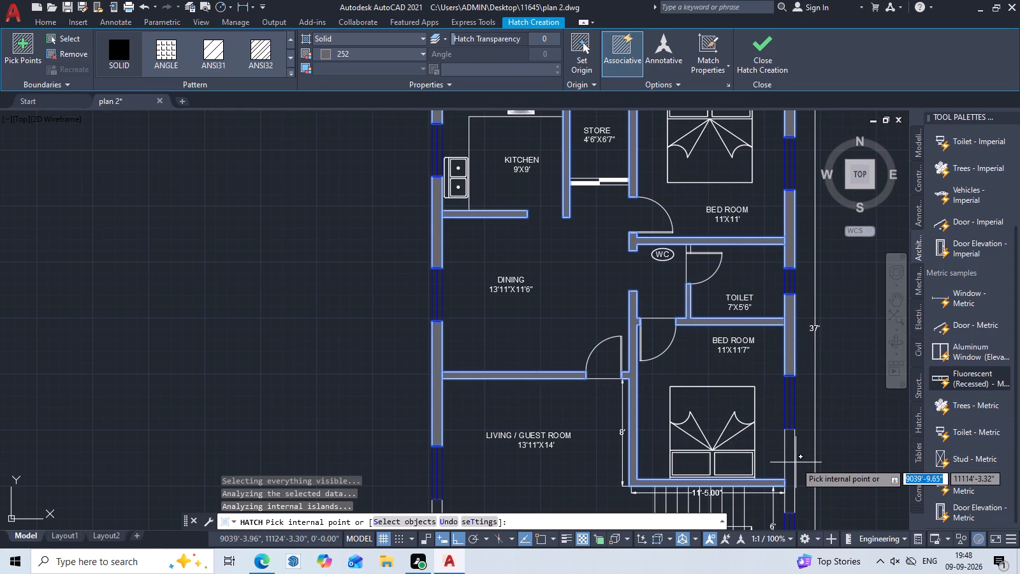
{"action": "double_click", "coordinate": [790, 466]}
Add the ground floor plan's remaining front walls by the staircase, living/guest room corner and entry to the hatch and finish it.
{"action": "scroll", "coordinate": [812, 419], "scroll_direction": "down", "scroll_amount": 1}
{"action": "middle_click_drag", "start_coordinate": [815, 425], "coordinate": [817, 421]}
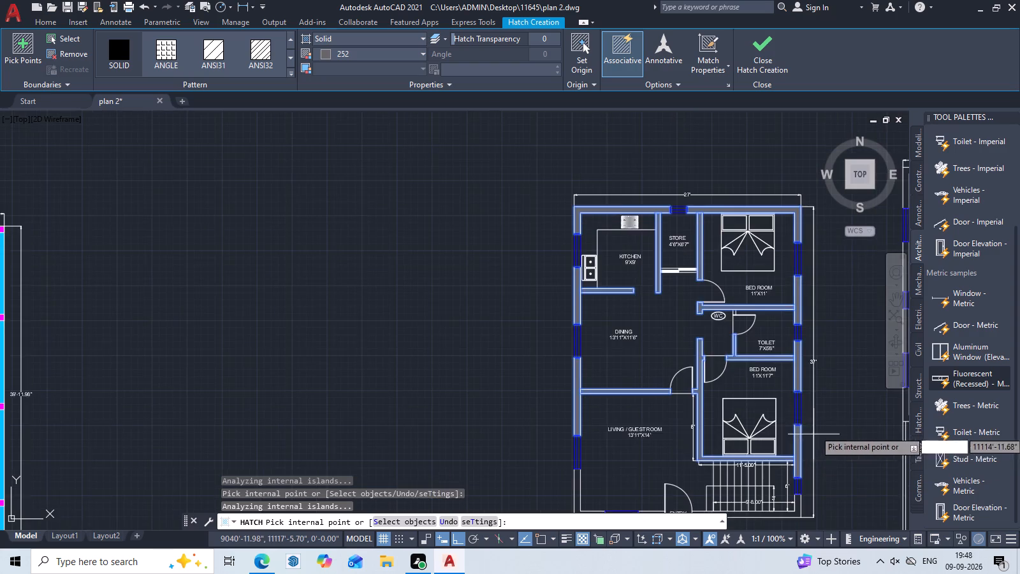
{"action": "middle_click_drag", "start_coordinate": [817, 421], "coordinate": [823, 304]}
{"action": "scroll", "coordinate": [806, 388], "scroll_direction": "up", "scroll_amount": 2}
{"action": "left_click", "coordinate": [802, 392]}
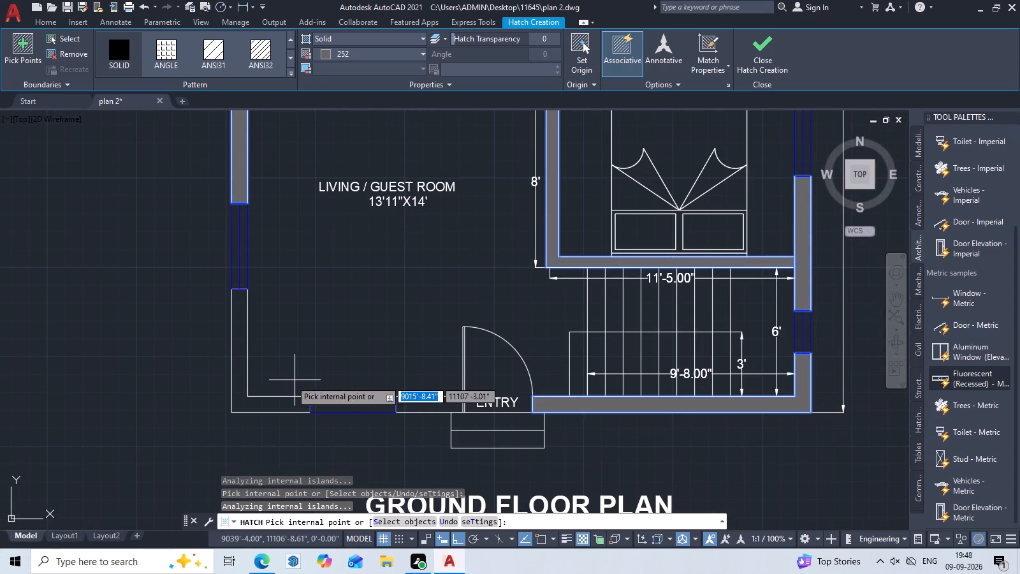
{"action": "left_click", "coordinate": [239, 385]}
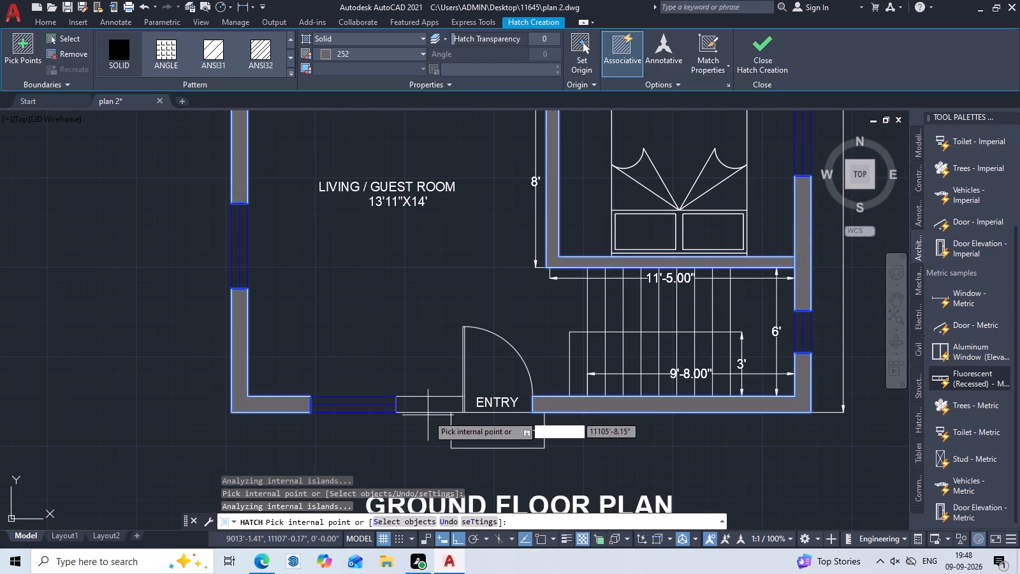
{"action": "left_click", "coordinate": [449, 404]}
{"action": "scroll", "coordinate": [562, 412], "scroll_direction": "down", "scroll_amount": 2}
{"action": "middle_click_drag", "start_coordinate": [638, 452], "coordinate": [669, 499]}
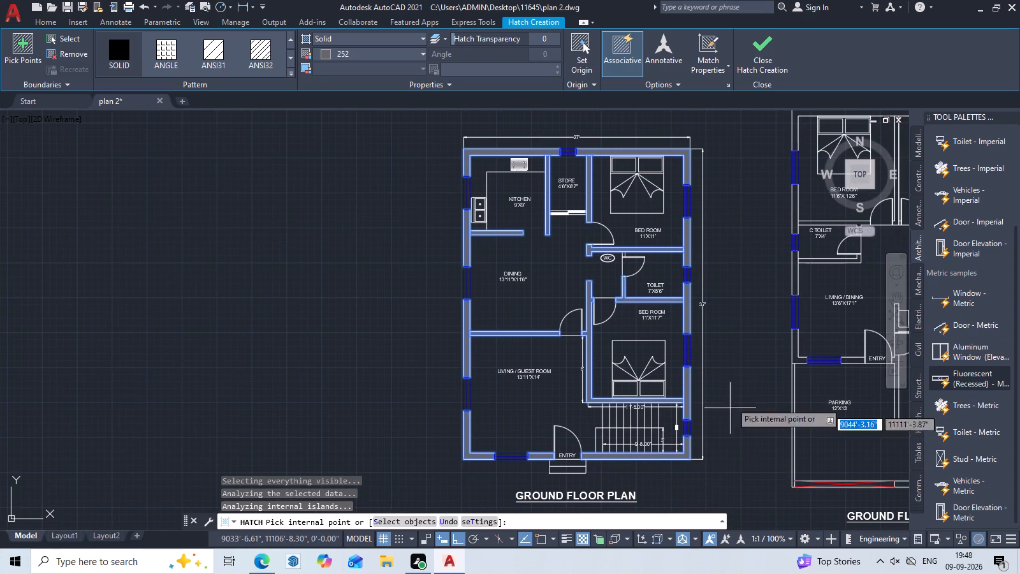
{"action": "middle_click_drag", "start_coordinate": [759, 323], "coordinate": [725, 339]}
{"action": "key", "text": "Escape"}
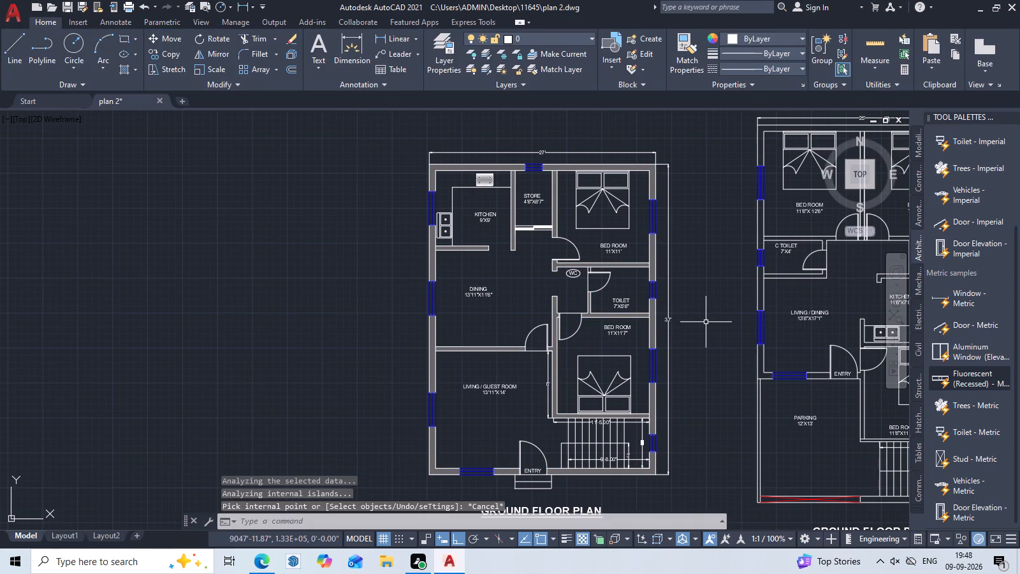
Hatch the adjacent plan's living/dining and C toilet walls with solid colour 252, including the outer wall segments between their windows.
{"action": "middle_click_drag", "start_coordinate": [705, 321], "coordinate": [559, 319]}
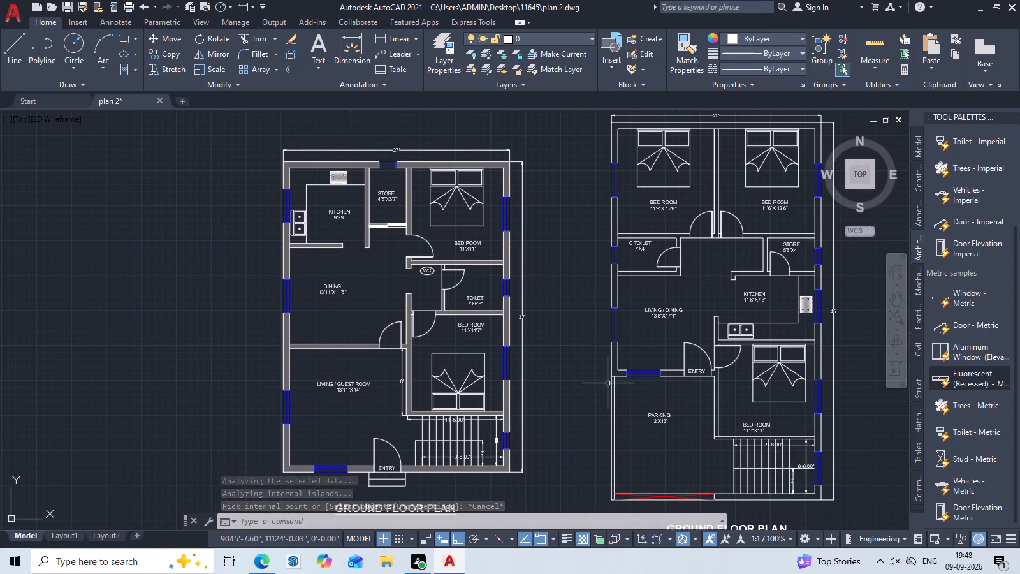
{"action": "type", "text": "H"}
{"action": "key", "text": "space"}
{"action": "scroll", "coordinate": [637, 370], "scroll_direction": "up", "scroll_amount": 2}
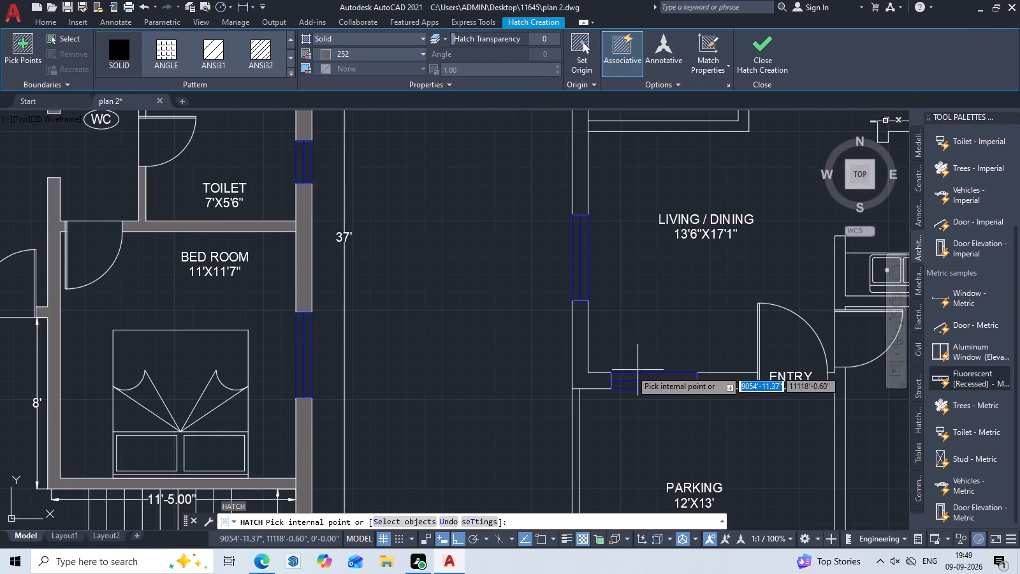
{"action": "left_click", "coordinate": [583, 358]}
{"action": "left_click", "coordinate": [733, 381]}
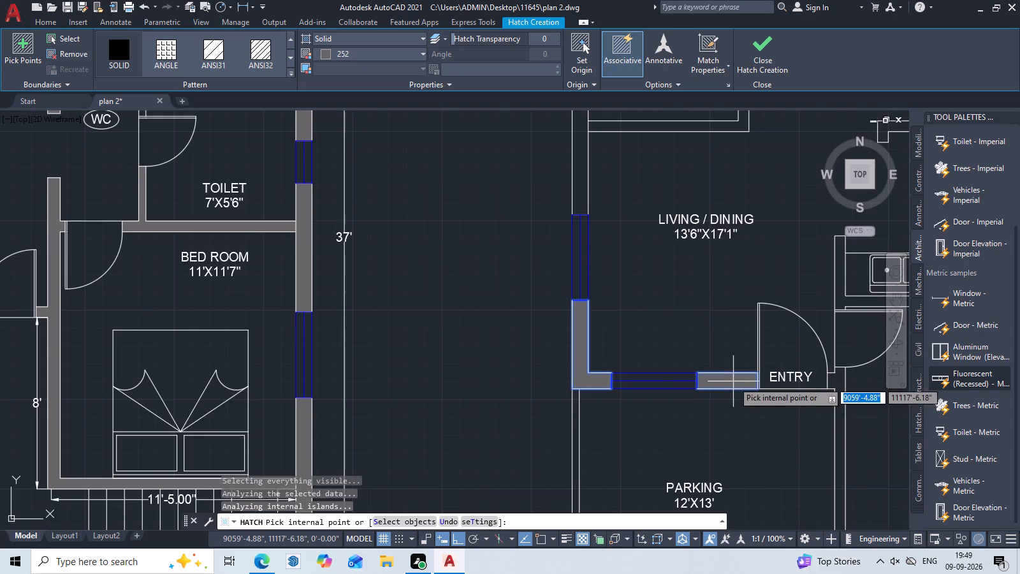
{"action": "scroll", "coordinate": [733, 381], "scroll_direction": "down", "scroll_amount": 2}
{"action": "middle_click_drag", "start_coordinate": [713, 330], "coordinate": [660, 394]}
{"action": "scroll", "coordinate": [628, 372], "scroll_direction": "up", "scroll_amount": 2}
{"action": "left_click", "coordinate": [620, 342]}
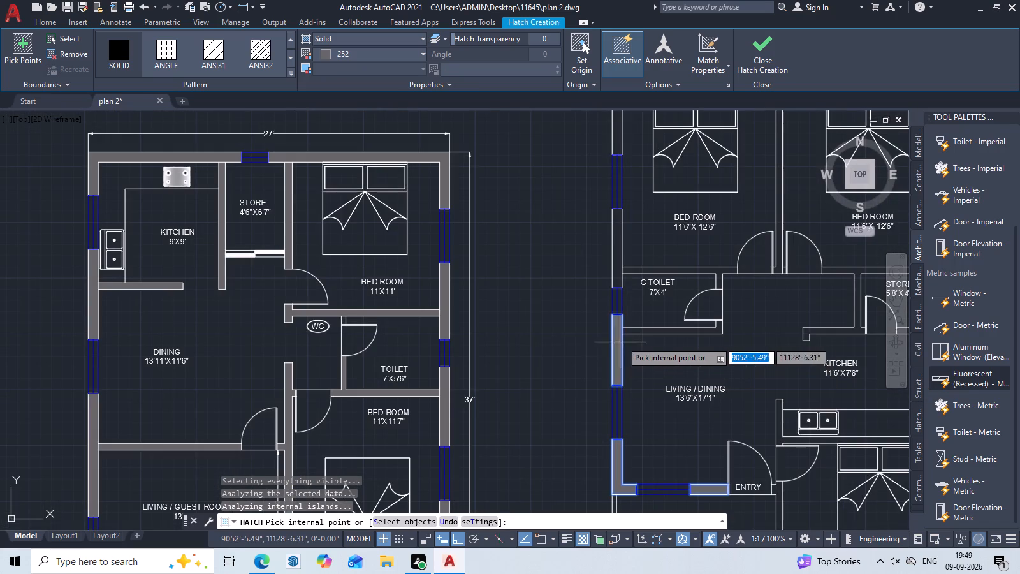
{"action": "scroll", "coordinate": [671, 332], "scroll_direction": "up", "scroll_amount": 2}
{"action": "left_click", "coordinate": [671, 332]}
{"action": "left_click", "coordinate": [702, 170]}
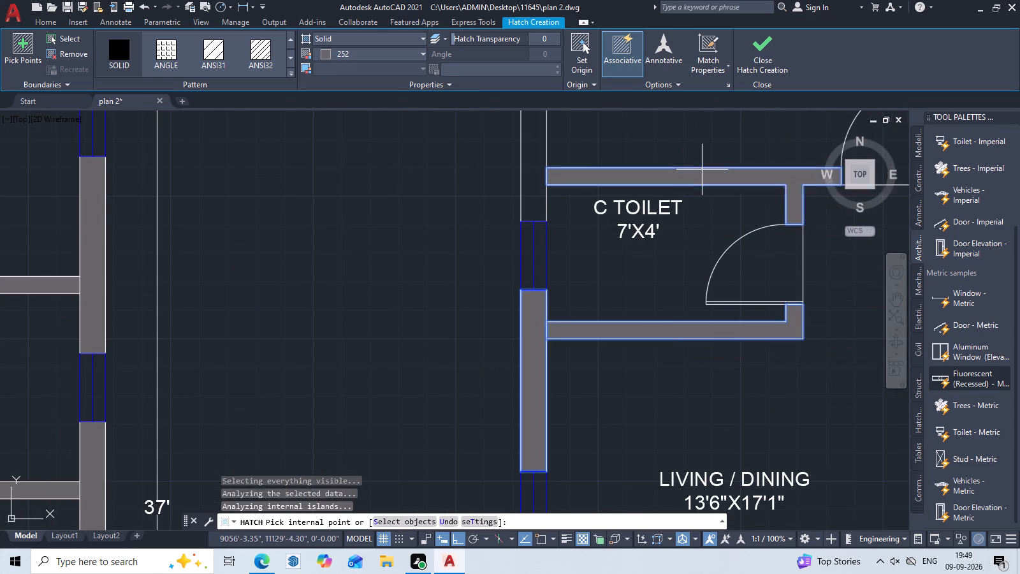
{"action": "left_click", "coordinate": [532, 163]}
Add the adjacent plan's rear outer wall, the partition between the two 11'6"X12'6" bedrooms, the store-side bedroom wall and the door jamb to the hatch.
{"action": "scroll", "coordinate": [557, 189], "scroll_direction": "down", "scroll_amount": 1}
{"action": "middle_click_drag", "start_coordinate": [570, 246], "coordinate": [476, 497]}
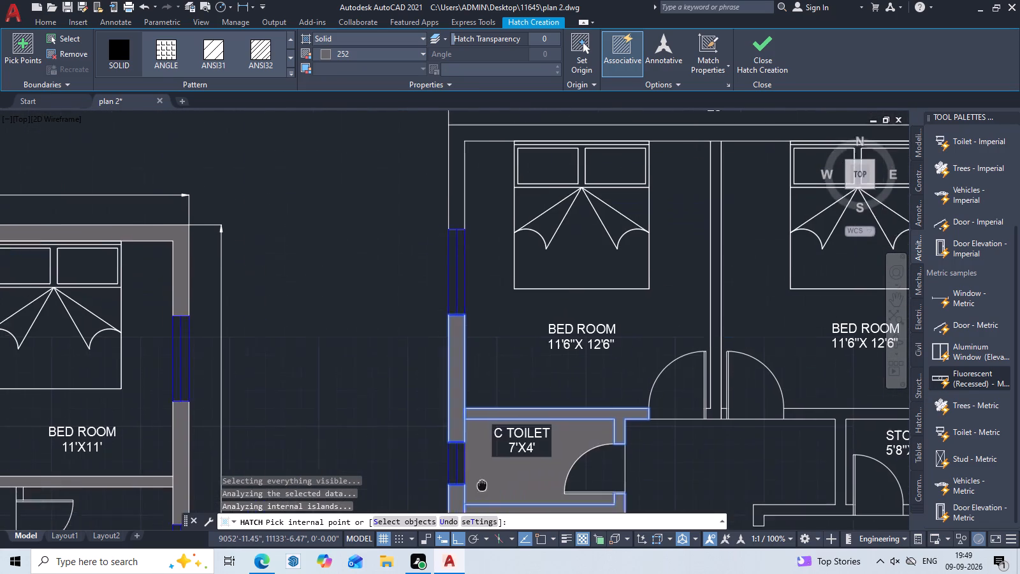
{"action": "left_click", "coordinate": [449, 207]}
{"action": "middle_click_drag", "start_coordinate": [747, 305], "coordinate": [645, 299]}
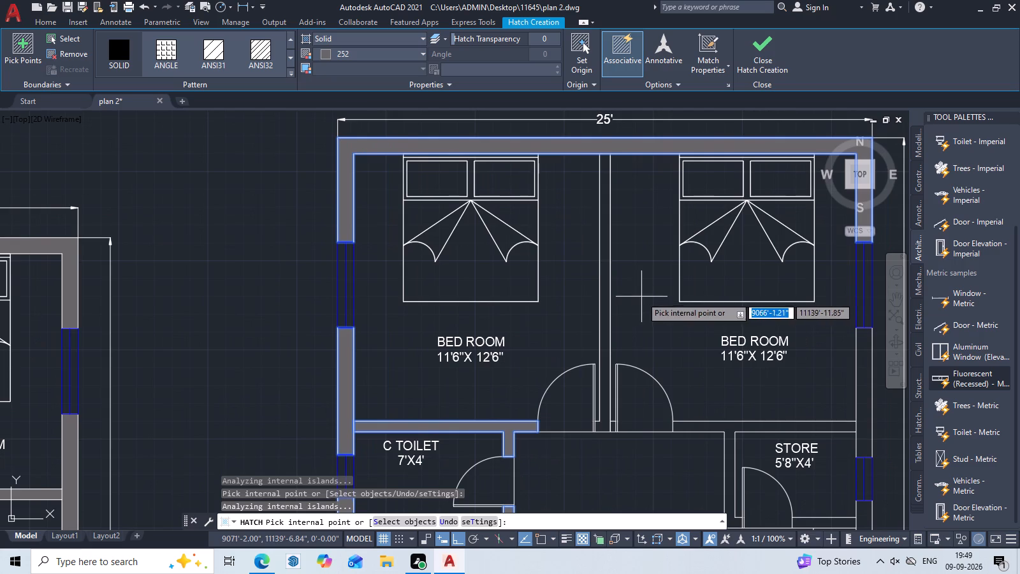
{"action": "left_click", "coordinate": [606, 286]}
{"action": "middle_click_drag", "start_coordinate": [674, 363], "coordinate": [495, 295]}
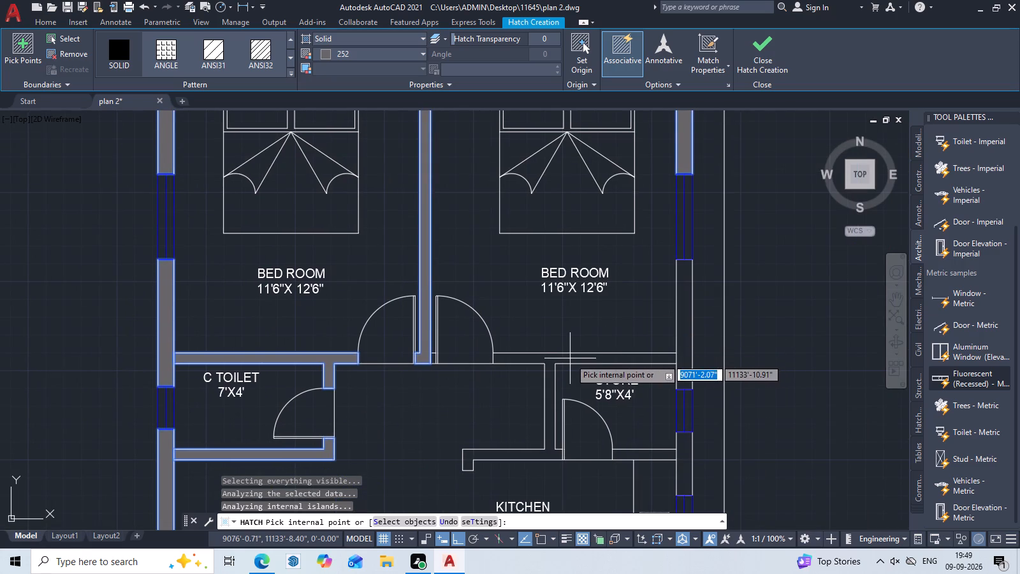
{"action": "left_click", "coordinate": [570, 358]}
{"action": "scroll", "coordinate": [416, 362], "scroll_direction": "up", "scroll_amount": 4}
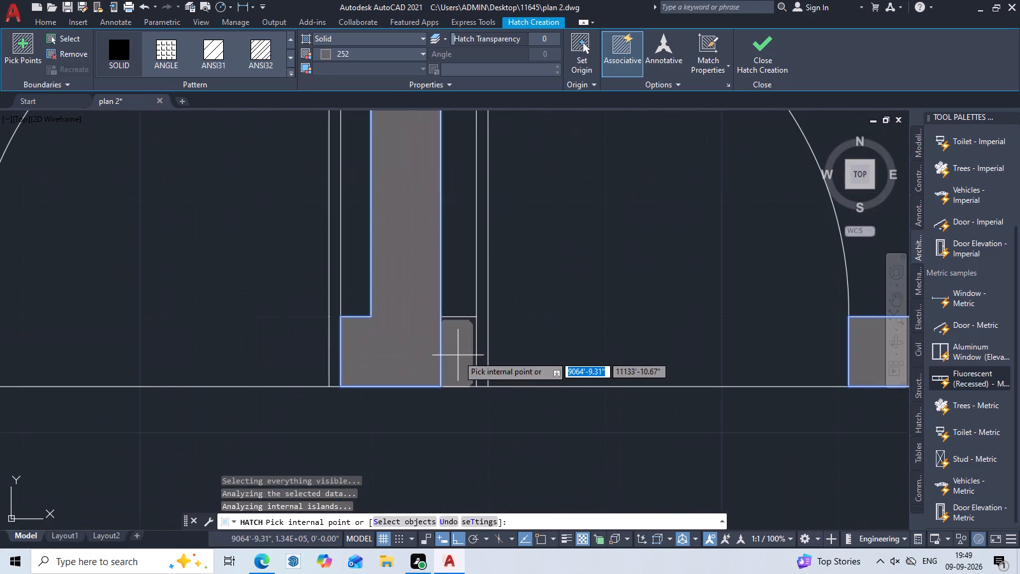
{"action": "left_click", "coordinate": [460, 355]}
Add the outer wall segments beside the store and kitchen, the store/kitchen wall and the kitchen/bedroom wall to the hatch.
{"action": "scroll", "coordinate": [576, 381], "scroll_direction": "down", "scroll_amount": 2}
{"action": "middle_click_drag", "start_coordinate": [631, 429], "coordinate": [569, 298]}
{"action": "scroll", "coordinate": [718, 436], "scroll_direction": "down", "scroll_amount": 3}
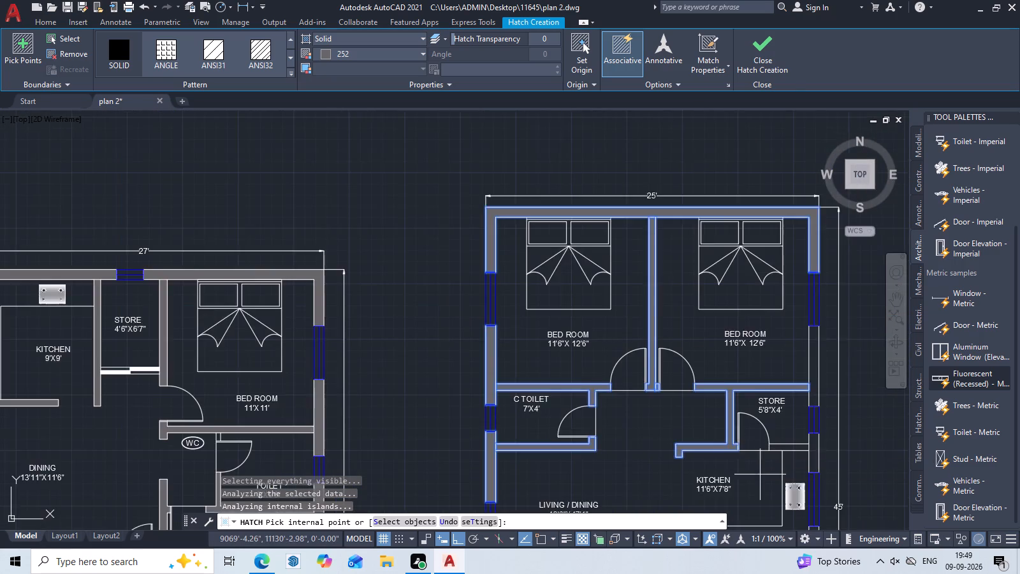
{"action": "middle_click_drag", "start_coordinate": [757, 468], "coordinate": [677, 325]}
{"action": "left_click", "coordinate": [732, 305]}
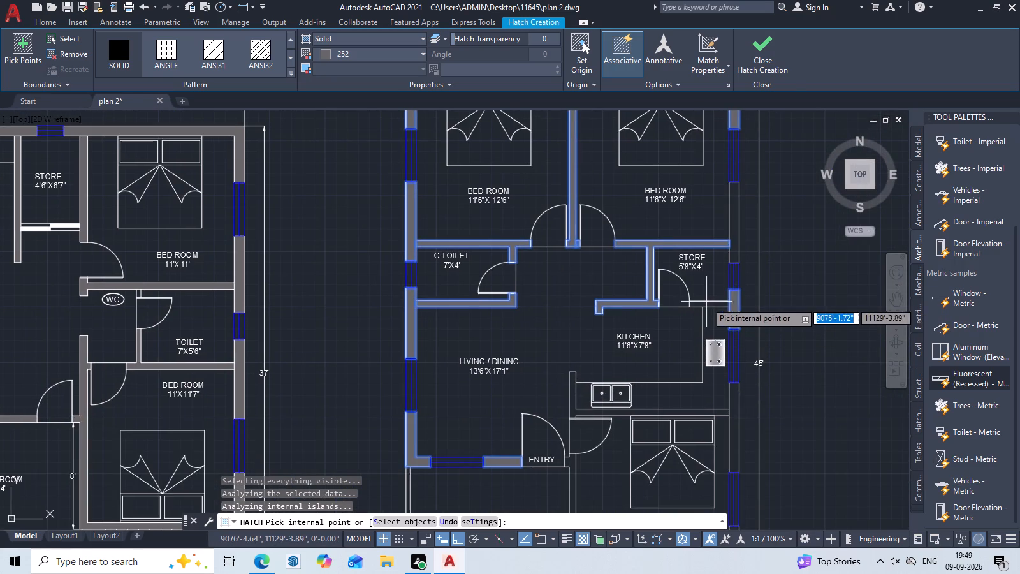
{"action": "left_click", "coordinate": [706, 302]}
{"action": "left_click", "coordinate": [737, 235]}
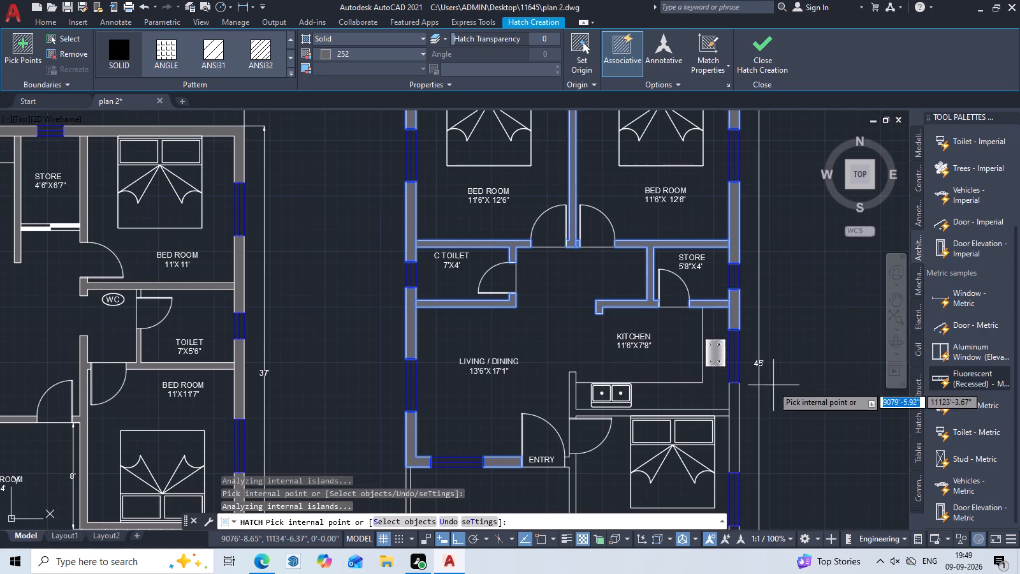
{"action": "middle_click_drag", "start_coordinate": [767, 382], "coordinate": [741, 212]}
{"action": "left_click", "coordinate": [713, 256]}
{"action": "scroll", "coordinate": [644, 242], "scroll_direction": "up", "scroll_amount": 2}
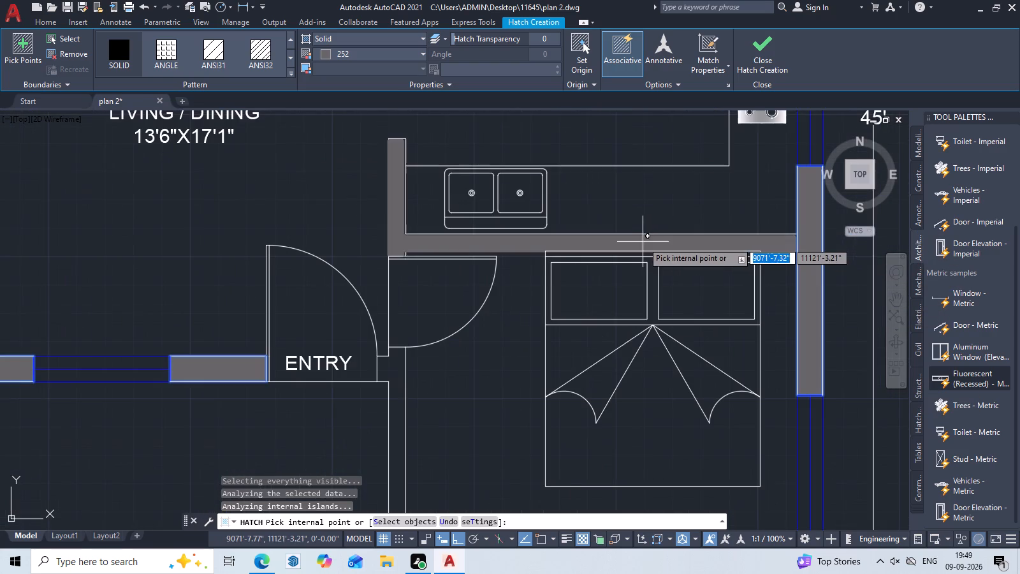
{"action": "left_click", "coordinate": [643, 242]}
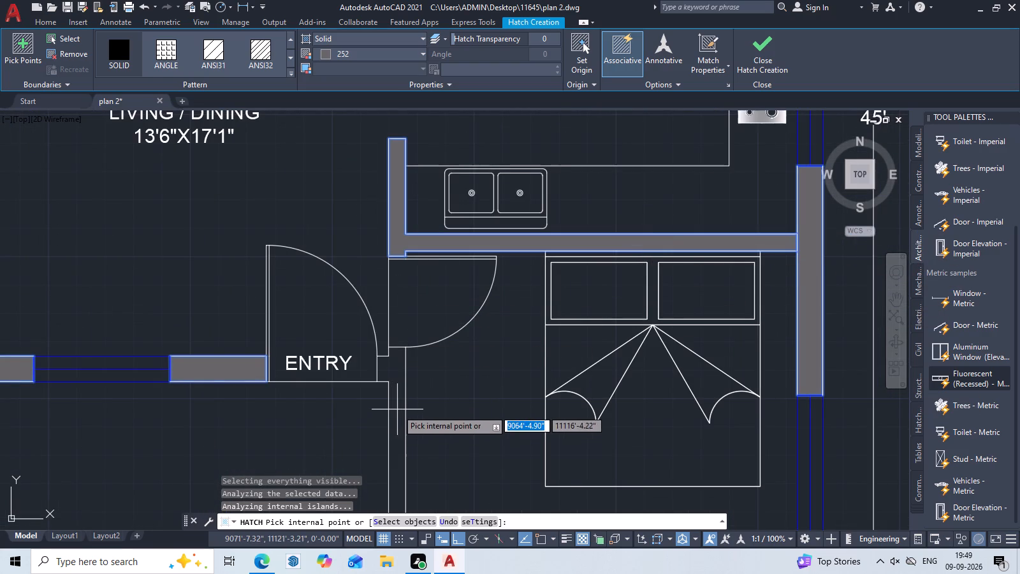
Add the walls around the 11'6"X11' bedroom, staircase front and parking side to the hatch and finish it.
{"action": "left_click", "coordinate": [397, 409]}
{"action": "scroll", "coordinate": [397, 409], "scroll_direction": "down", "scroll_amount": 2}
{"action": "middle_click_drag", "start_coordinate": [451, 459], "coordinate": [477, 346]}
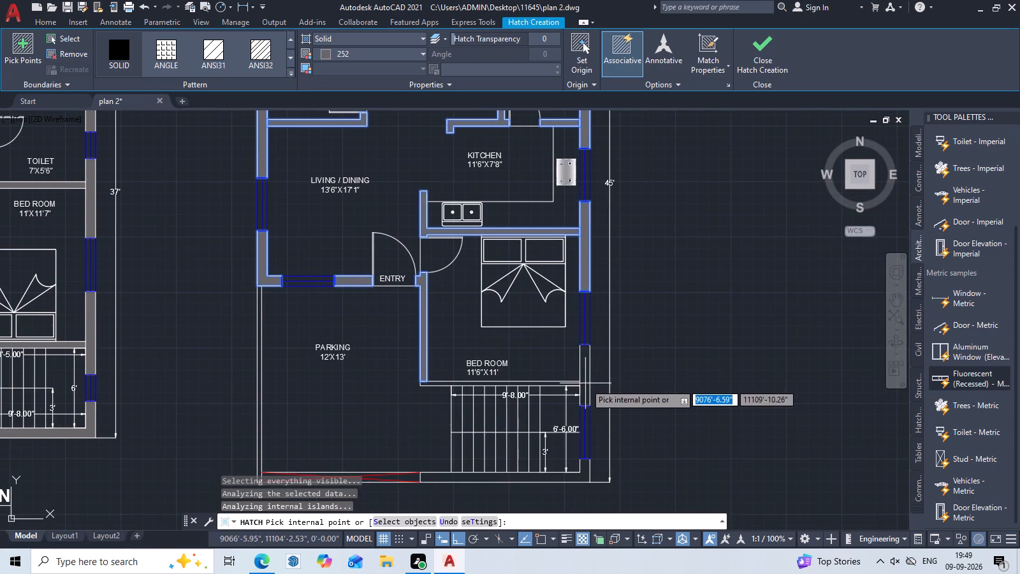
{"action": "left_click", "coordinate": [585, 383]}
{"action": "scroll", "coordinate": [558, 391], "scroll_direction": "up", "scroll_amount": 2}
{"action": "left_click", "coordinate": [552, 372]}
{"action": "middle_click_drag", "start_coordinate": [663, 467], "coordinate": [653, 383]}
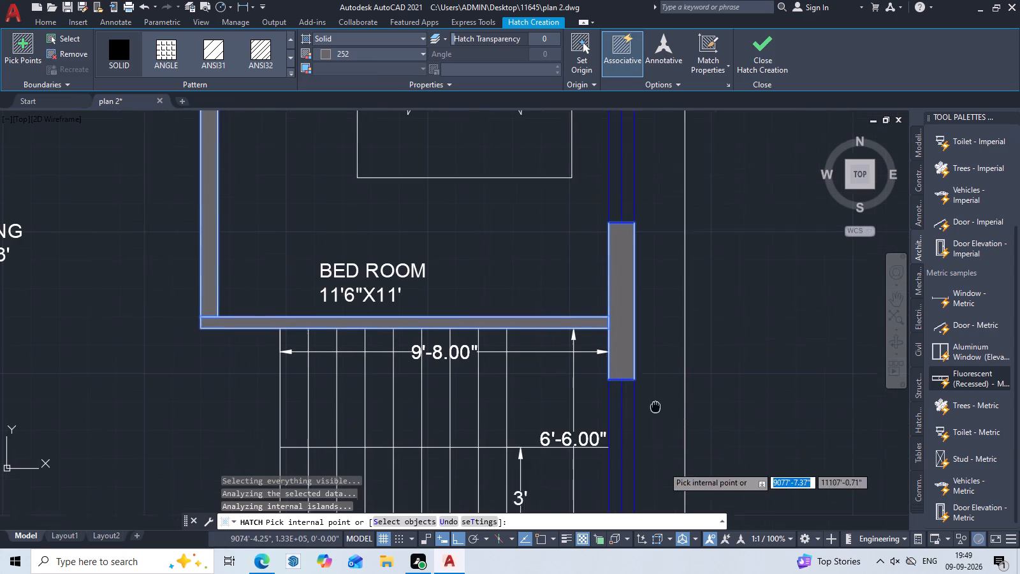
{"action": "middle_click_drag", "start_coordinate": [653, 383], "coordinate": [646, 323]}
{"action": "left_click", "coordinate": [613, 450]}
{"action": "scroll", "coordinate": [618, 449], "scroll_direction": "down", "scroll_amount": 2}
{"action": "middle_click_drag", "start_coordinate": [652, 460], "coordinate": [771, 421]}
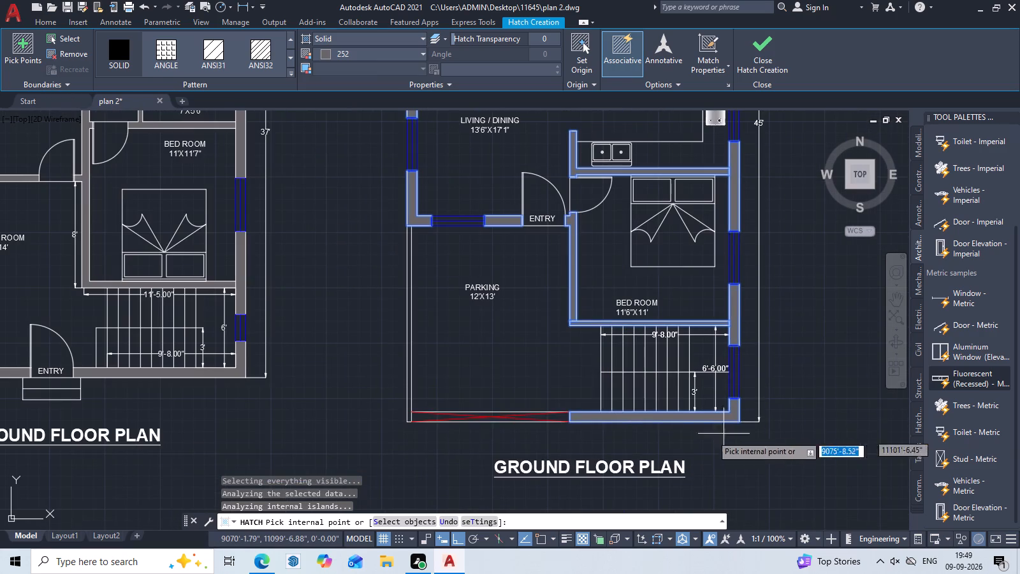
{"action": "scroll", "coordinate": [408, 385], "scroll_direction": "up", "scroll_amount": 2}
{"action": "left_click", "coordinate": [408, 385]}
{"action": "scroll", "coordinate": [467, 398], "scroll_direction": "down", "scroll_amount": 2}
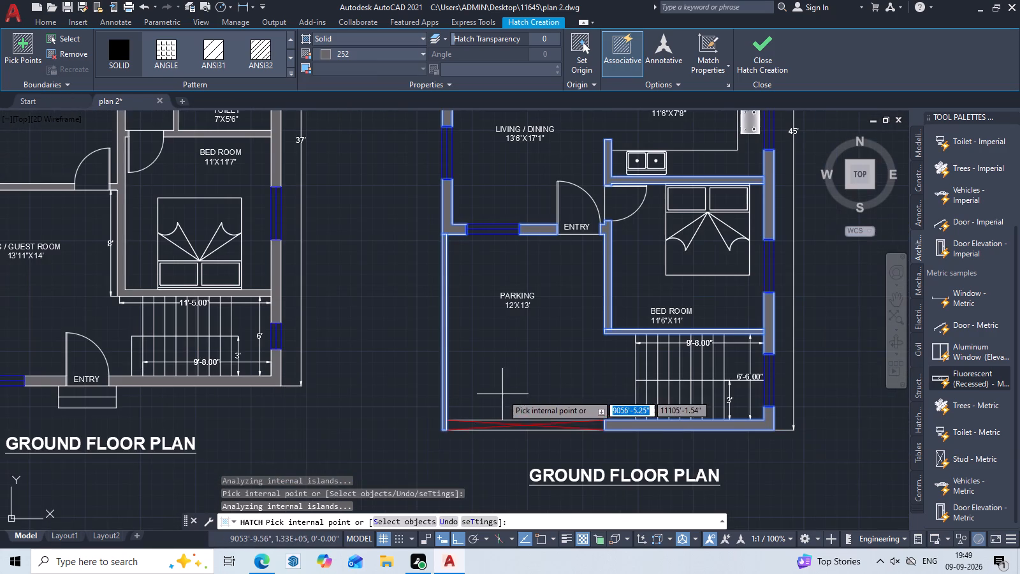
{"action": "middle_click_drag", "start_coordinate": [502, 394], "coordinate": [523, 411]}
{"action": "key", "text": "Escape"}
{"action": "key", "text": "Escape"}
Delete the four outline segments around the short wall stub at the adjacent plan's kitchen opening, keeping its grey hatch.
{"action": "scroll", "coordinate": [557, 375], "scroll_direction": "down", "scroll_amount": 2}
{"action": "middle_click_drag", "start_coordinate": [558, 384], "coordinate": [564, 426]}
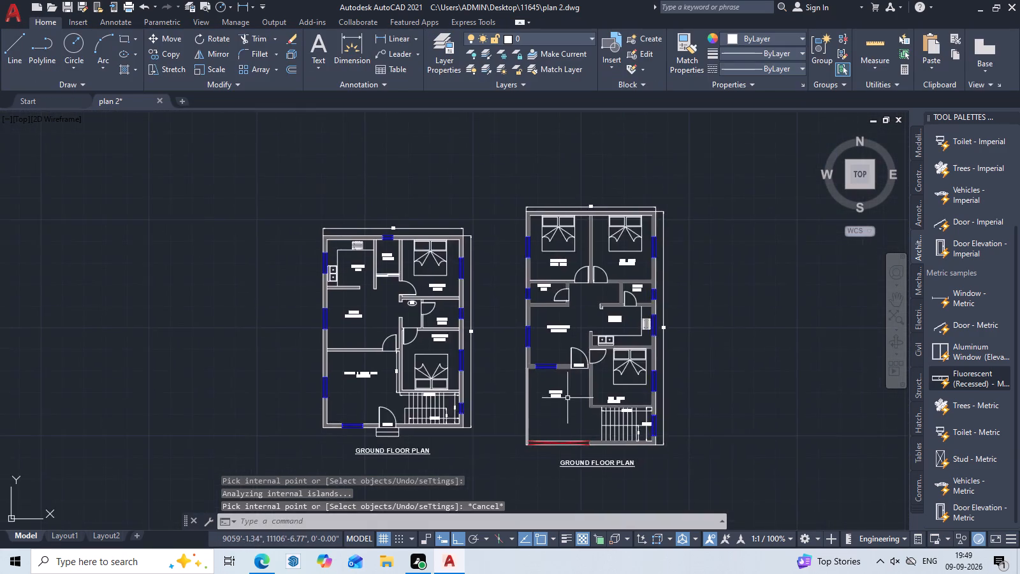
{"action": "scroll", "coordinate": [569, 381], "scroll_direction": "up", "scroll_amount": 2}
{"action": "scroll", "coordinate": [664, 406], "scroll_direction": "up", "scroll_amount": 2}
{"action": "scroll", "coordinate": [416, 360], "scroll_direction": "down", "scroll_amount": 3}
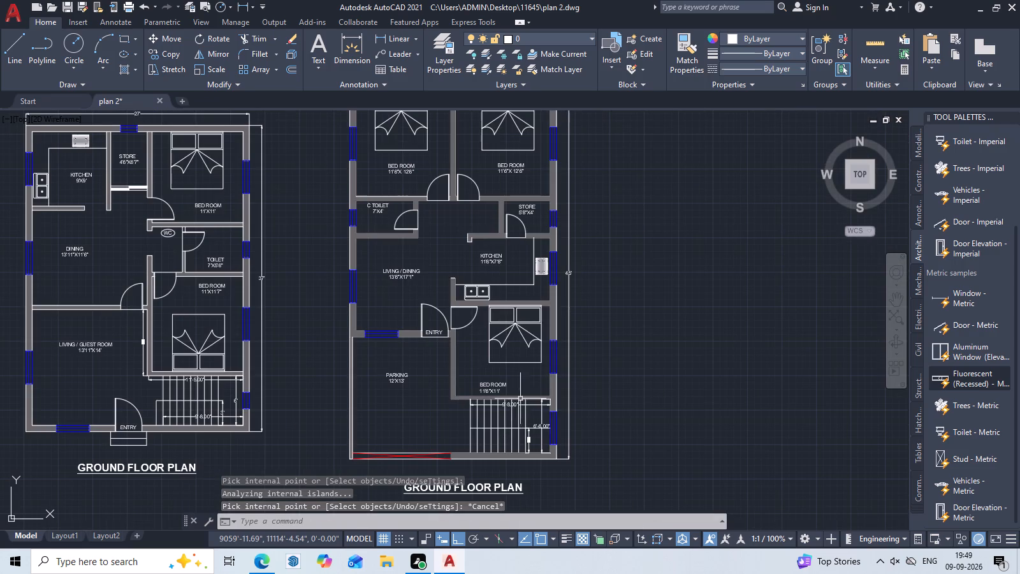
{"action": "middle_click_drag", "start_coordinate": [458, 221], "coordinate": [495, 293]}
{"action": "scroll", "coordinate": [499, 299], "scroll_direction": "up", "scroll_amount": 2}
{"action": "scroll", "coordinate": [556, 358], "scroll_direction": "up", "scroll_amount": 3}
{"action": "left_click", "coordinate": [428, 267]}
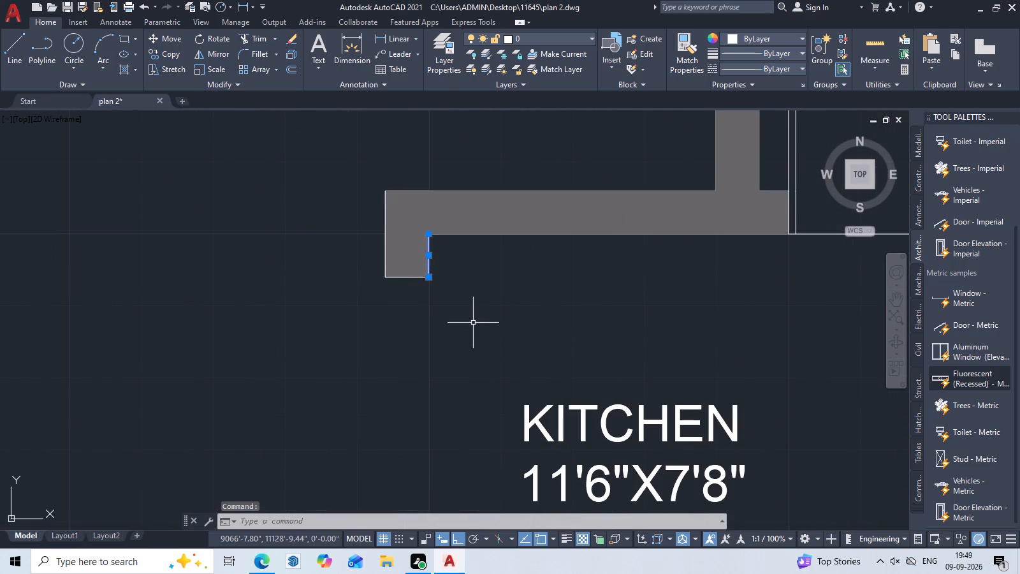
{"action": "key", "text": "Delete"}
{"action": "double_click", "coordinate": [385, 257]}
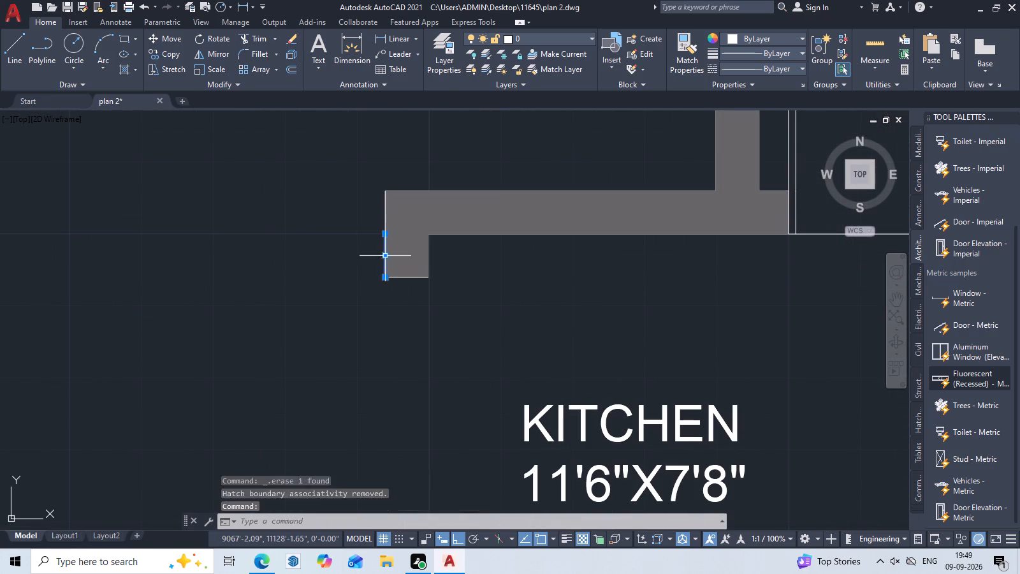
{"action": "key", "text": "Delete"}
{"action": "left_click", "coordinate": [414, 277]}
{"action": "key", "text": "Delete"}
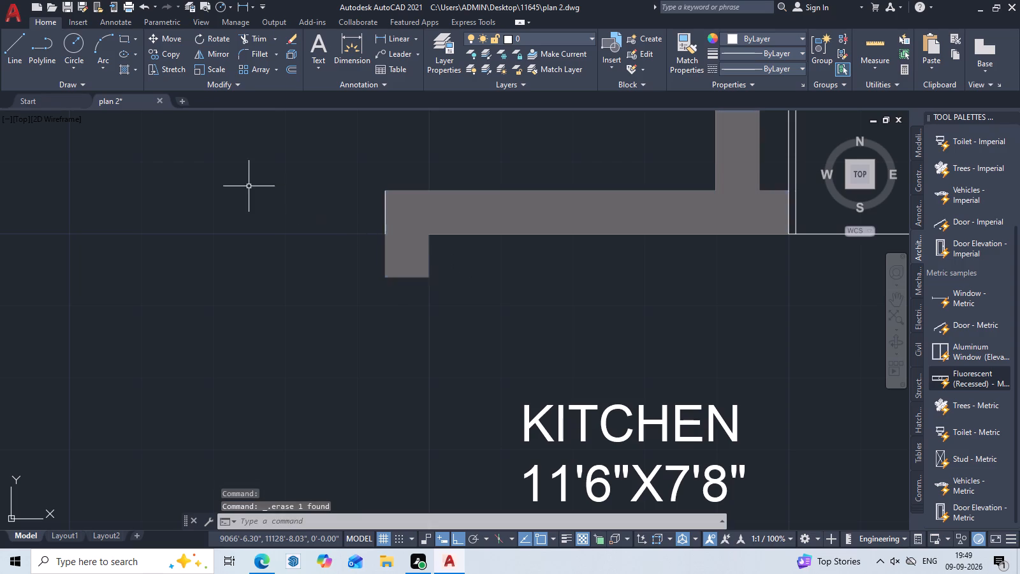
{"action": "left_click", "coordinate": [384, 210]}
{"action": "key", "text": "Delete"}
Examine both floor plans, checking the hatched walls, windows and room labels.
{"action": "scroll", "coordinate": [448, 243], "scroll_direction": "down", "scroll_amount": 6}
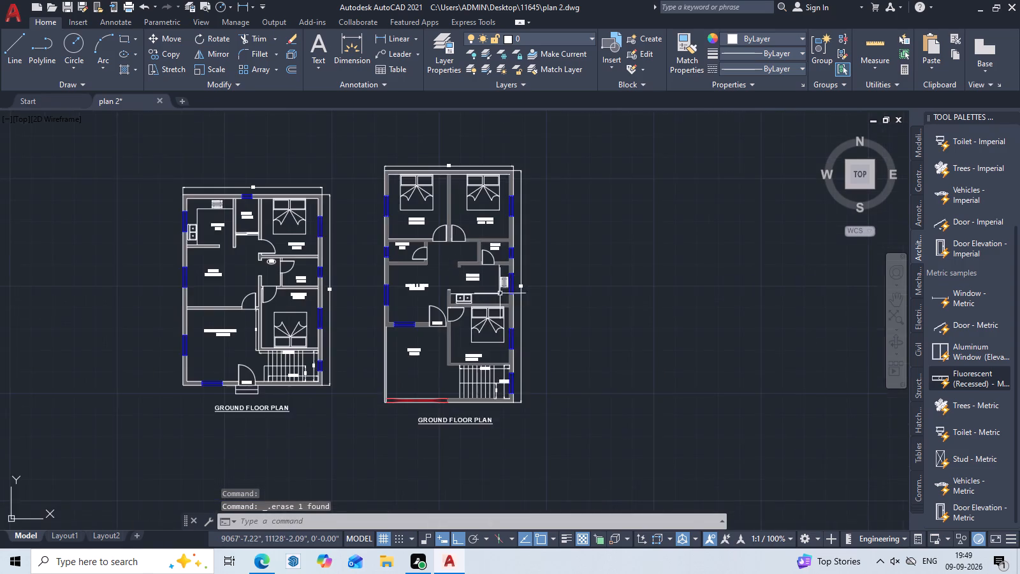
{"action": "middle_click_drag", "start_coordinate": [514, 301], "coordinate": [541, 315]}
{"action": "scroll", "coordinate": [553, 301], "scroll_direction": "up", "scroll_amount": 2}
{"action": "scroll", "coordinate": [555, 274], "scroll_direction": "down", "scroll_amount": 2}
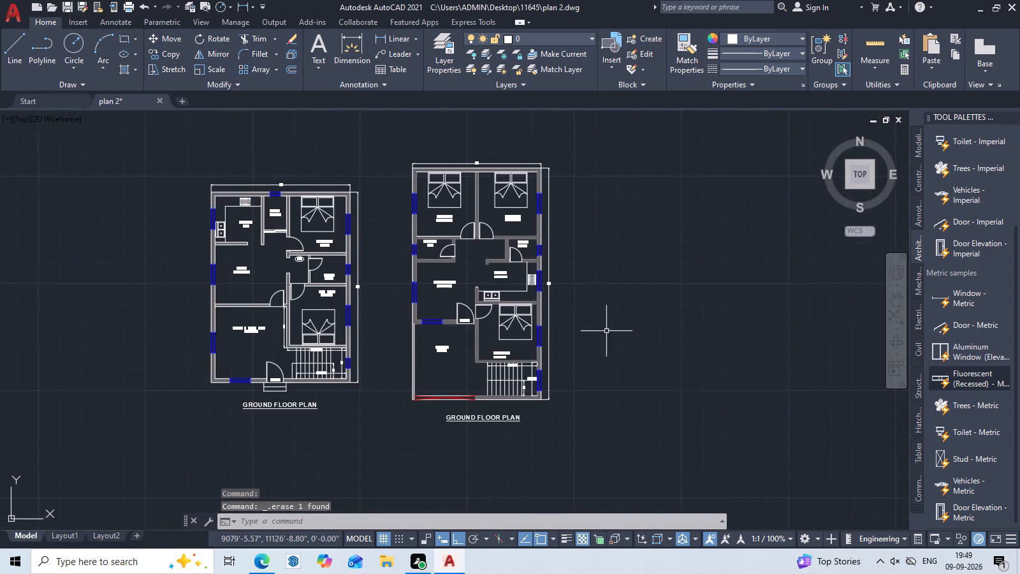
{"action": "middle_click_drag", "start_coordinate": [660, 361], "coordinate": [699, 362]}
{"action": "scroll", "coordinate": [538, 209], "scroll_direction": "up", "scroll_amount": 2}
{"action": "middle_click_drag", "start_coordinate": [558, 269], "coordinate": [632, 263]}
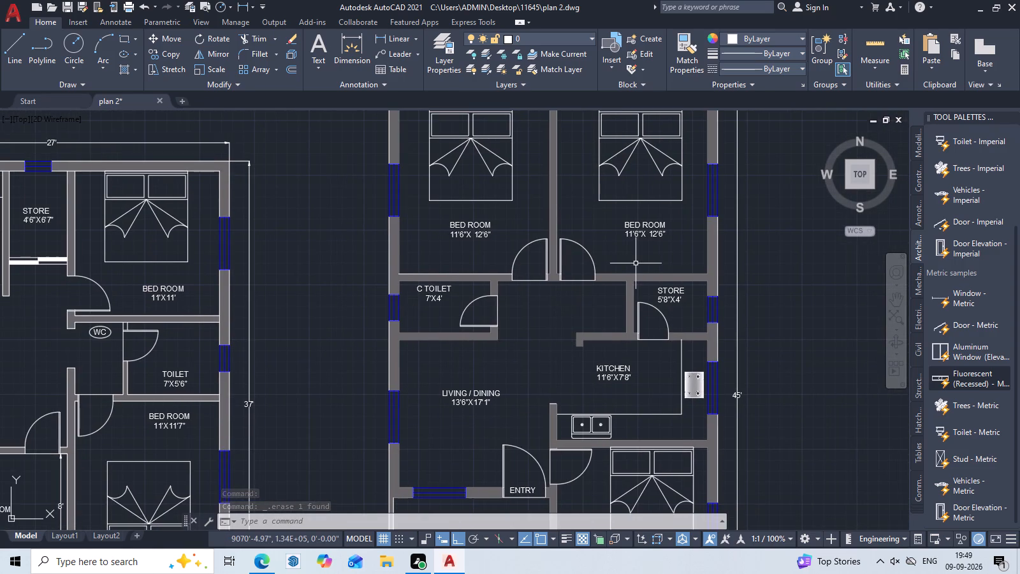
{"action": "key", "text": "Escape"}
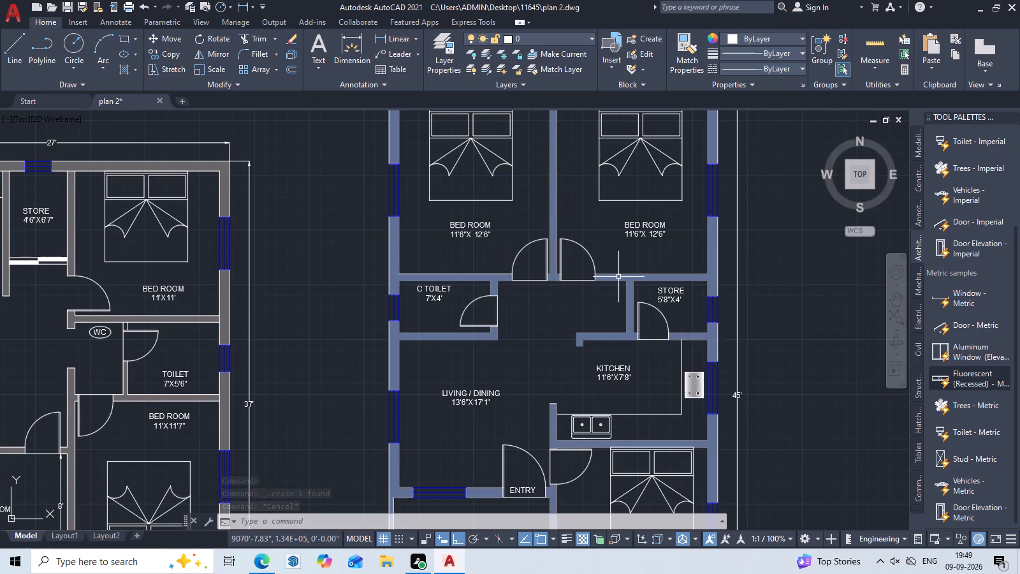
{"action": "scroll", "coordinate": [595, 295], "scroll_direction": "down", "scroll_amount": 2}
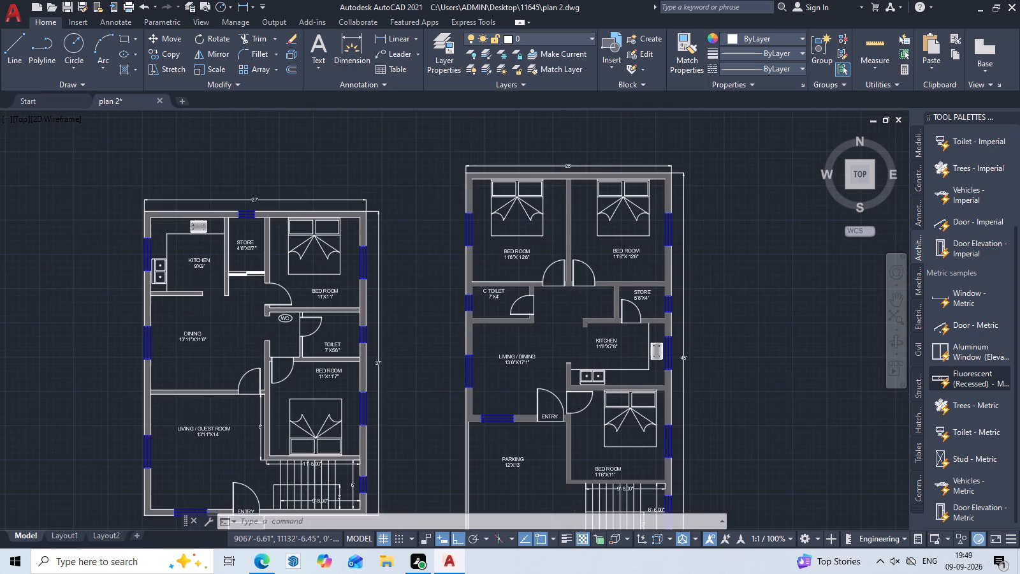
{"action": "scroll", "coordinate": [453, 326], "scroll_direction": "up", "scroll_amount": 3}
{"action": "scroll", "coordinate": [452, 327], "scroll_direction": "down", "scroll_amount": 3}
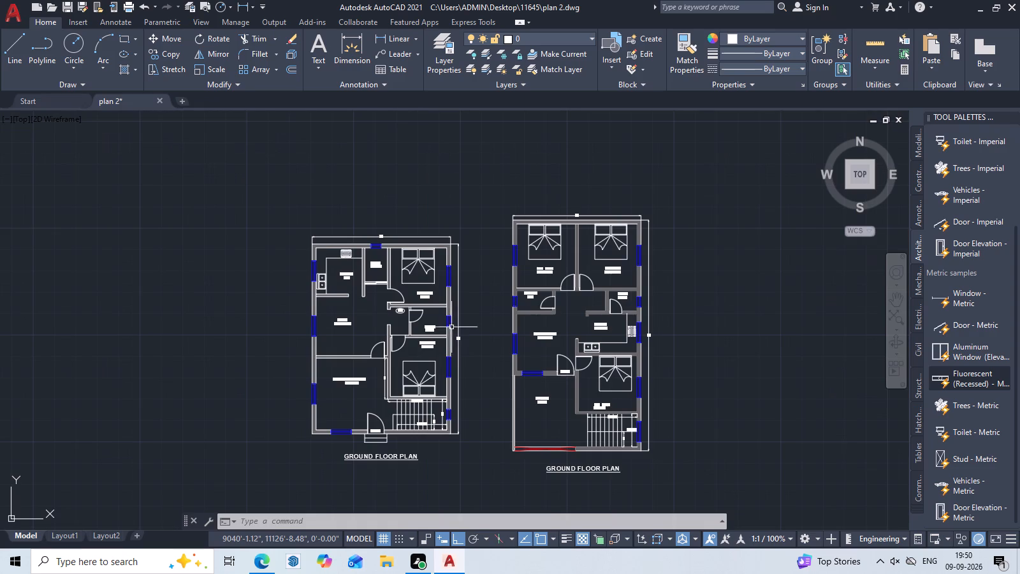
{"action": "scroll", "coordinate": [492, 348], "scroll_direction": "up", "scroll_amount": 3}
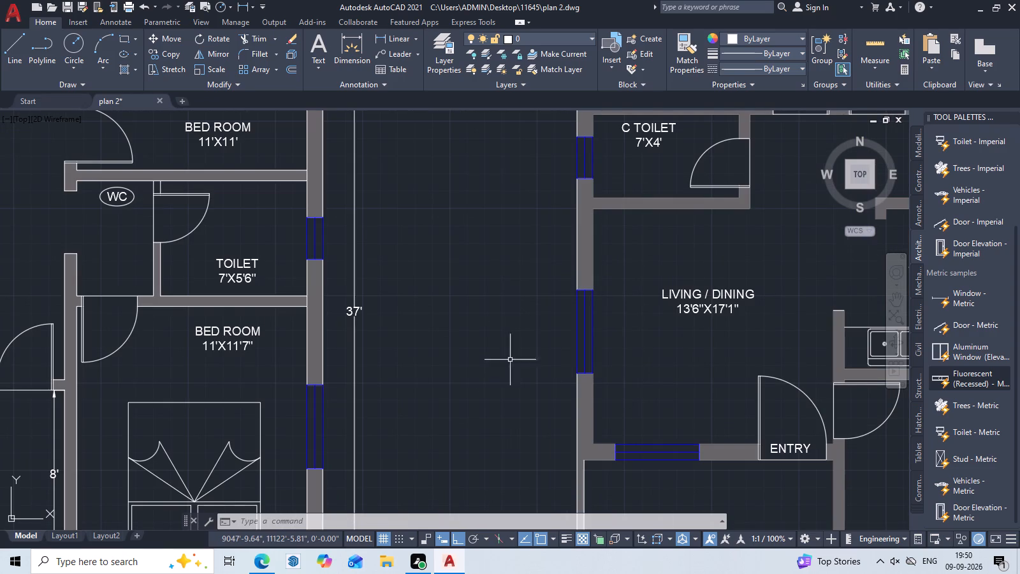
{"action": "scroll", "coordinate": [212, 287], "scroll_direction": "down", "scroll_amount": 2}
{"action": "scroll", "coordinate": [430, 260], "scroll_direction": "up", "scroll_amount": 2}
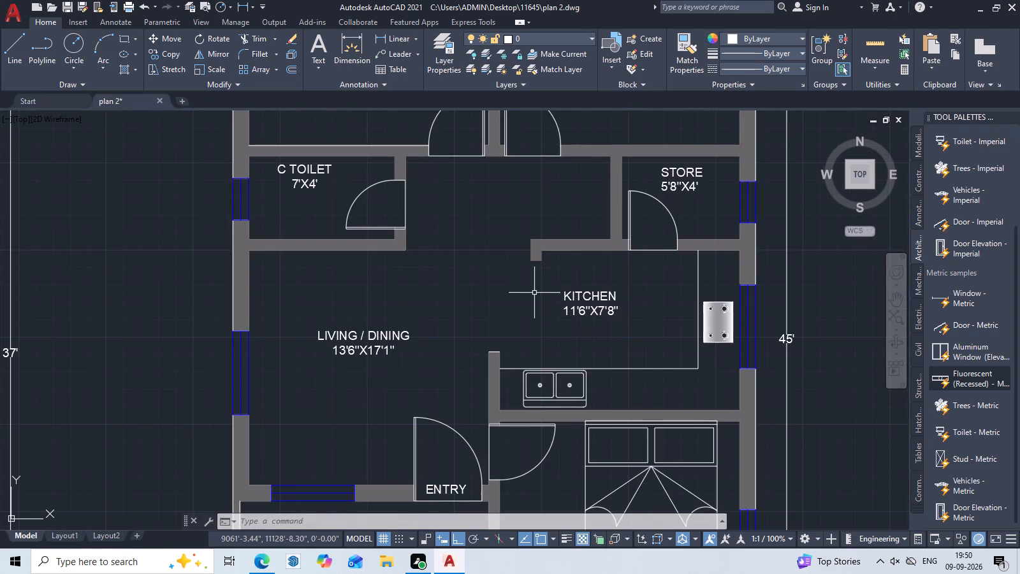
{"action": "scroll", "coordinate": [519, 287], "scroll_direction": "down", "scroll_amount": 3}
{"action": "middle_click_drag", "start_coordinate": [519, 287], "coordinate": [557, 276]}
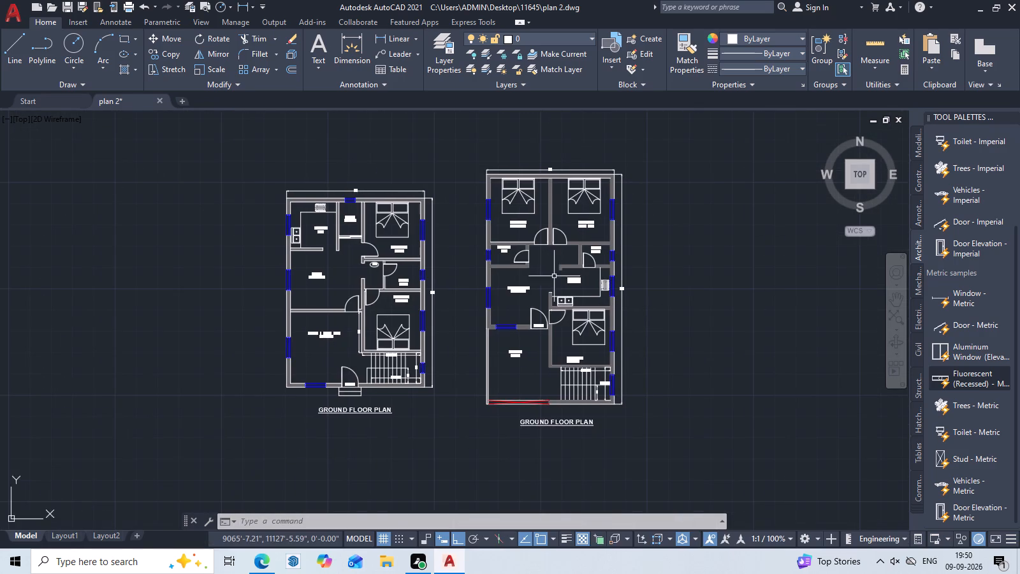
{"action": "scroll", "coordinate": [554, 276], "scroll_direction": "up", "scroll_amount": 1}
{"action": "middle_click_drag", "start_coordinate": [554, 276], "coordinate": [523, 293]}
{"action": "middle_click_drag", "start_coordinate": [491, 304], "coordinate": [515, 301]}
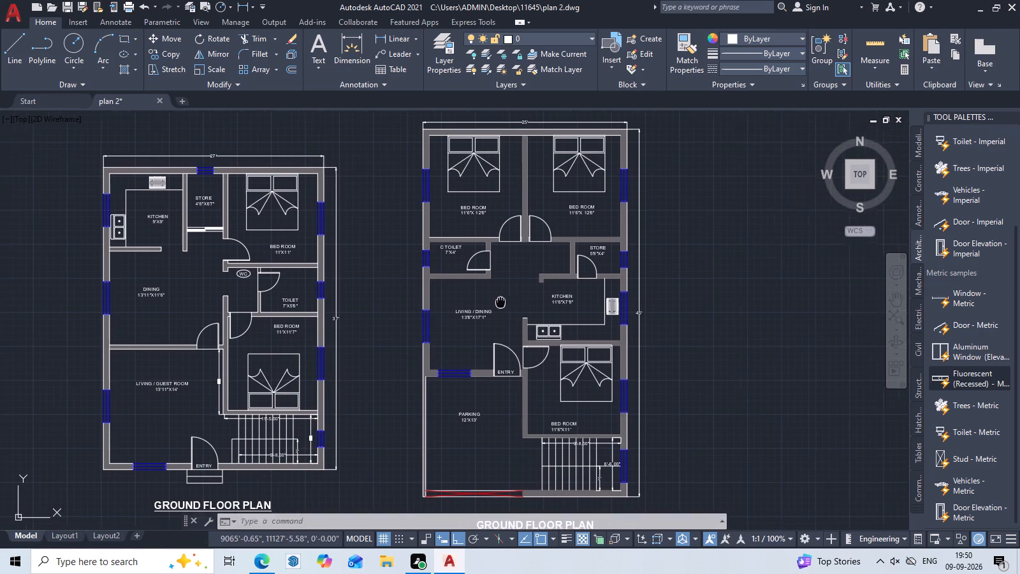
{"action": "middle_click_drag", "start_coordinate": [515, 301], "coordinate": [551, 304]}
{"action": "scroll", "coordinate": [550, 304], "scroll_direction": "down", "scroll_amount": 1}
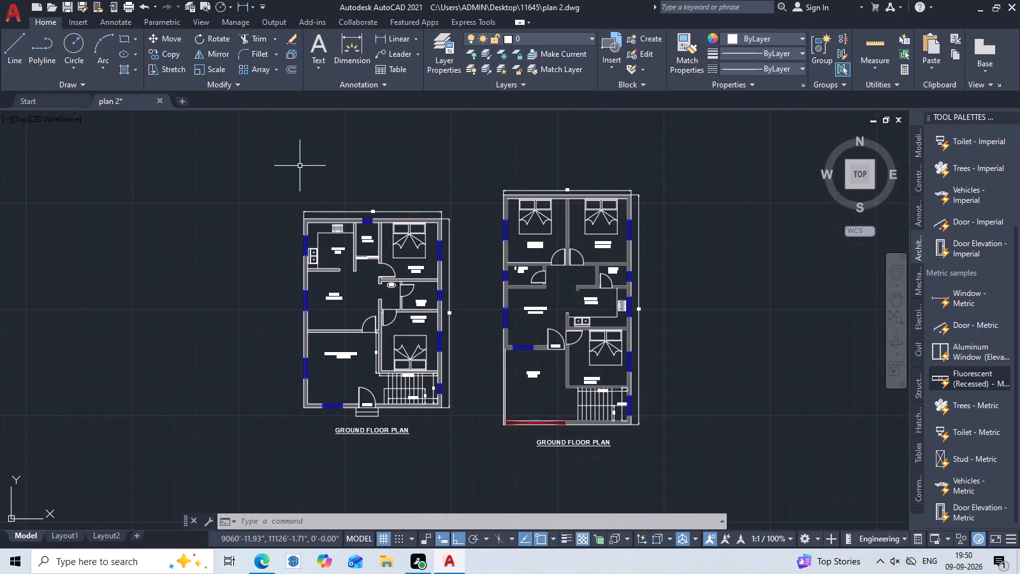
Set up a DWG To PDF plot on ISO A4 with a window around both floor plans, centred, without object lineweights, and preview it.
{"action": "key", "text": "ctrl+p"}
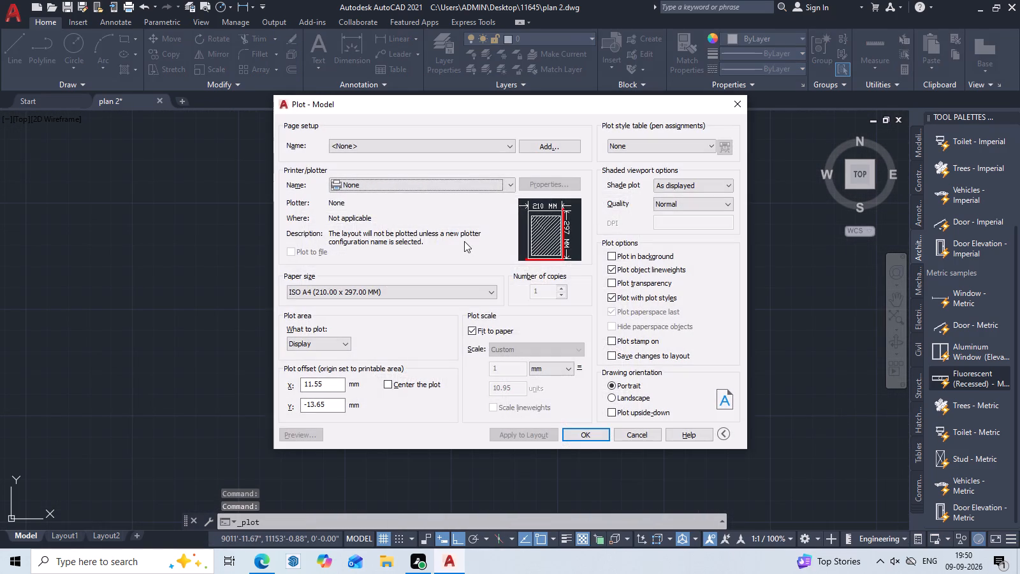
{"action": "left_click", "coordinate": [488, 188]}
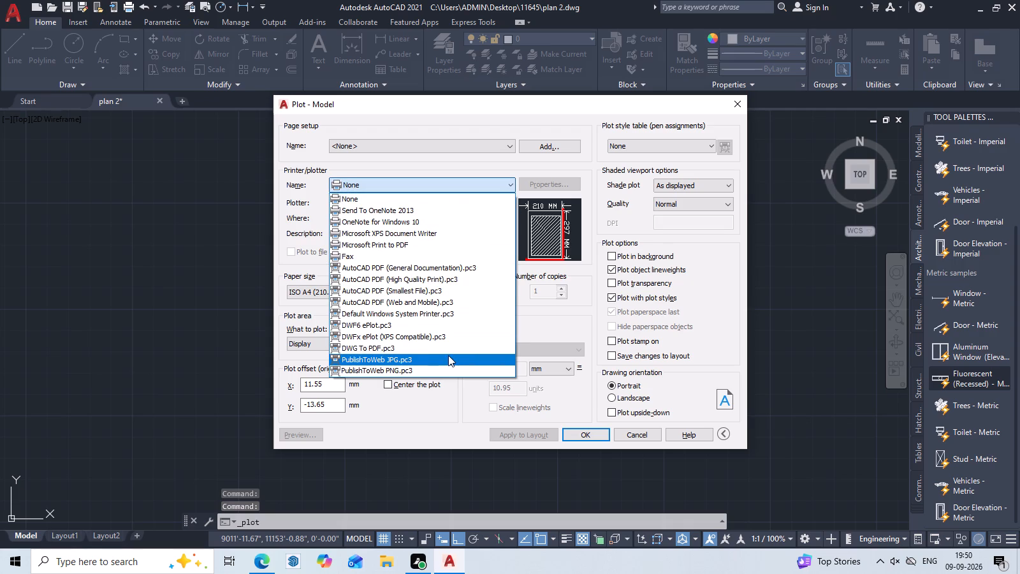
{"action": "left_click", "coordinate": [451, 348]}
{"action": "double_click", "coordinate": [370, 293]}
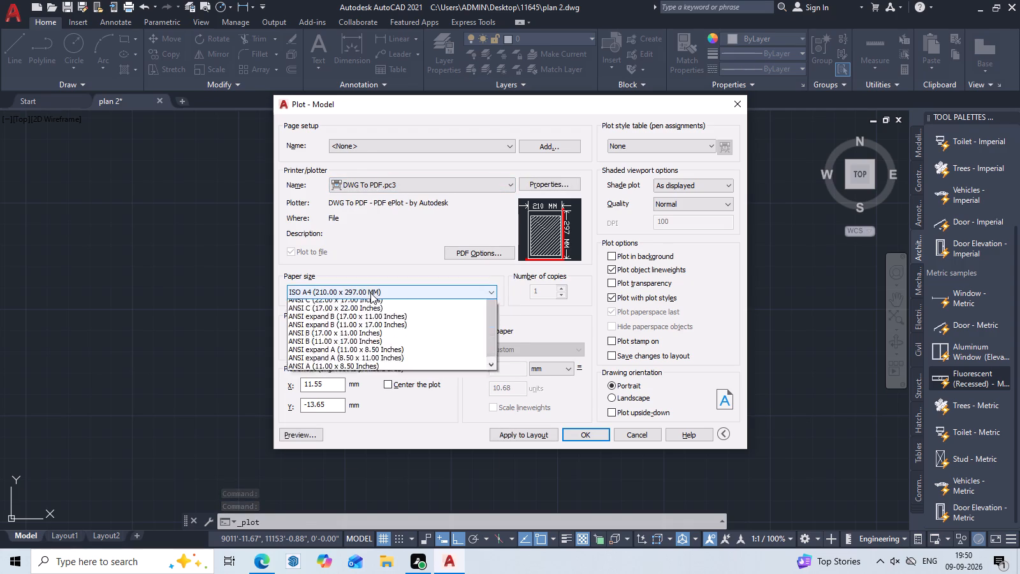
{"action": "left_click", "coordinate": [327, 343]}
{"action": "left_click", "coordinate": [324, 378]}
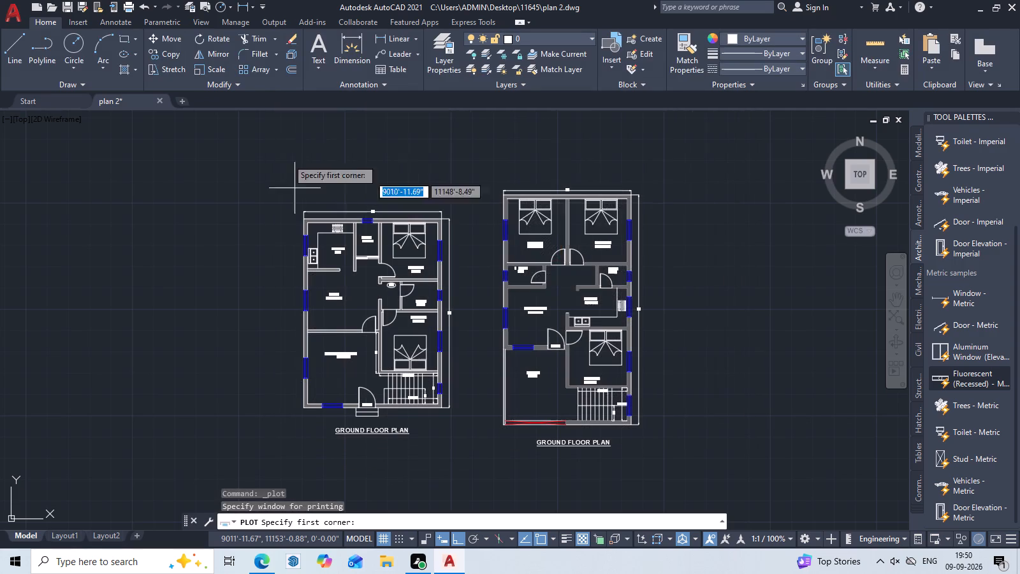
{"action": "left_click", "coordinate": [268, 135]}
{"action": "left_click", "coordinate": [673, 469]}
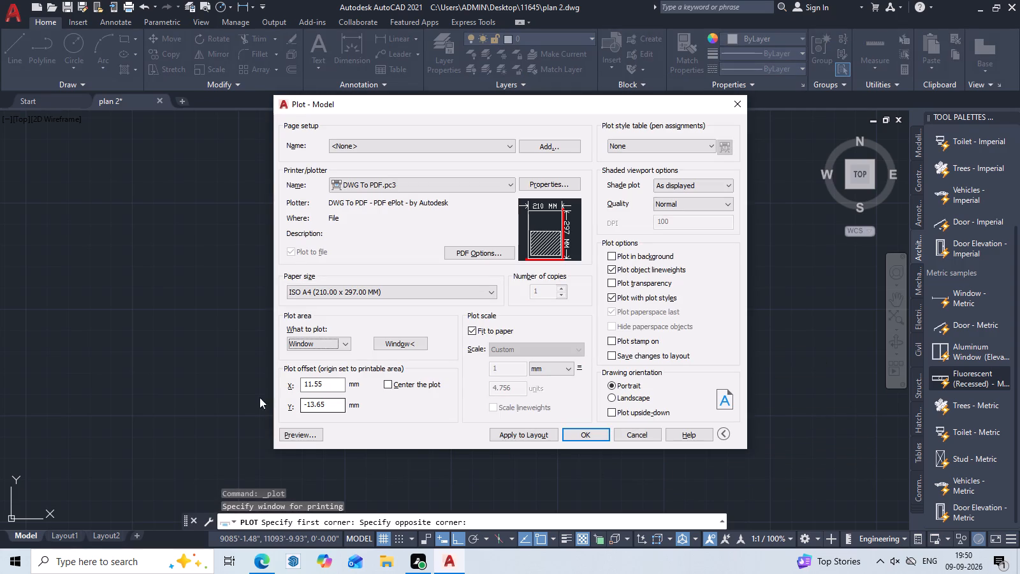
{"action": "left_click", "coordinate": [614, 269]}
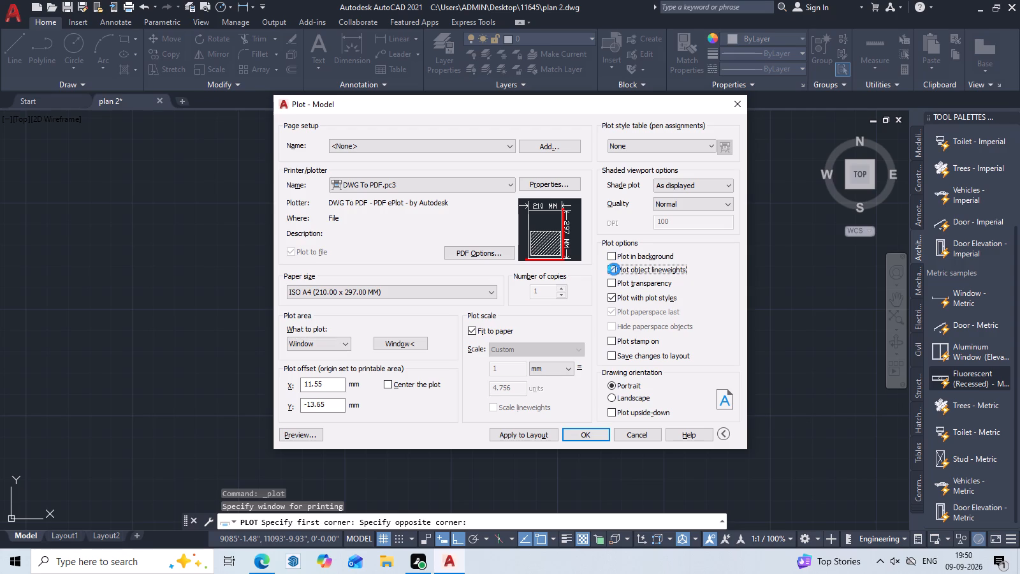
{"action": "left_click", "coordinate": [388, 384]}
{"action": "left_click", "coordinate": [303, 431]}
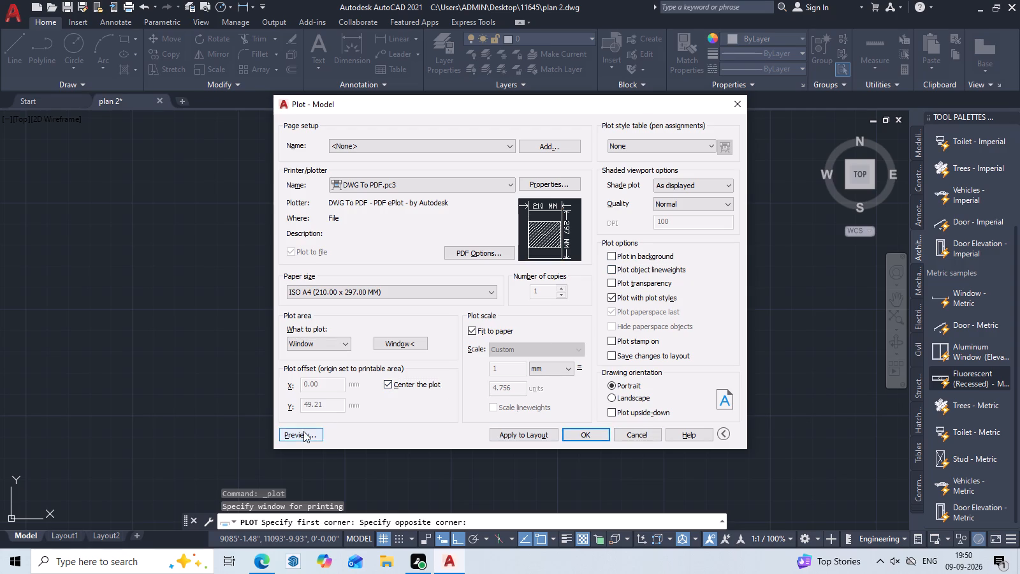
Examine the walls, doors, room labels and dimensions of both floor plans in the plot preview, and close the plot setup without plotting.
{"action": "scroll", "coordinate": [562, 306], "scroll_direction": "up", "scroll_amount": 6}
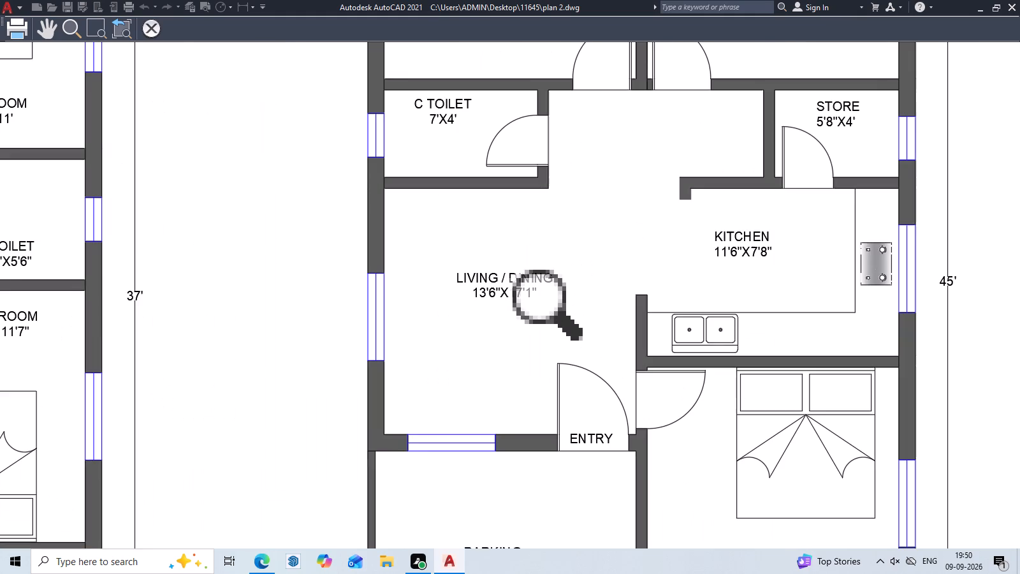
{"action": "scroll", "coordinate": [775, 262], "scroll_direction": "down", "scroll_amount": 3}
{"action": "middle_click_drag", "start_coordinate": [778, 263], "coordinate": [644, 330]}
{"action": "scroll", "coordinate": [295, 280], "scroll_direction": "up", "scroll_amount": 3}
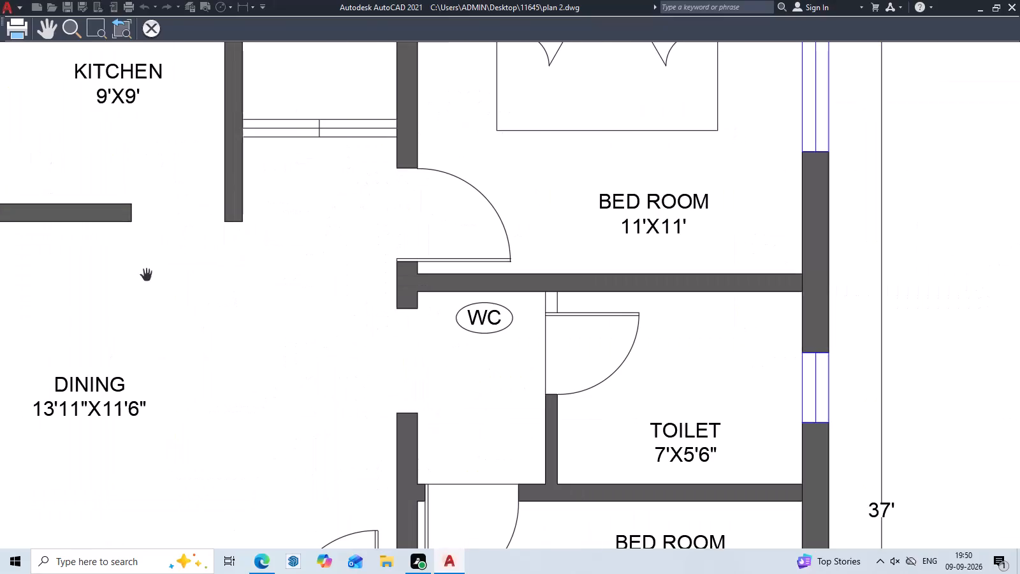
{"action": "scroll", "coordinate": [613, 332], "scroll_direction": "up", "scroll_amount": 7}
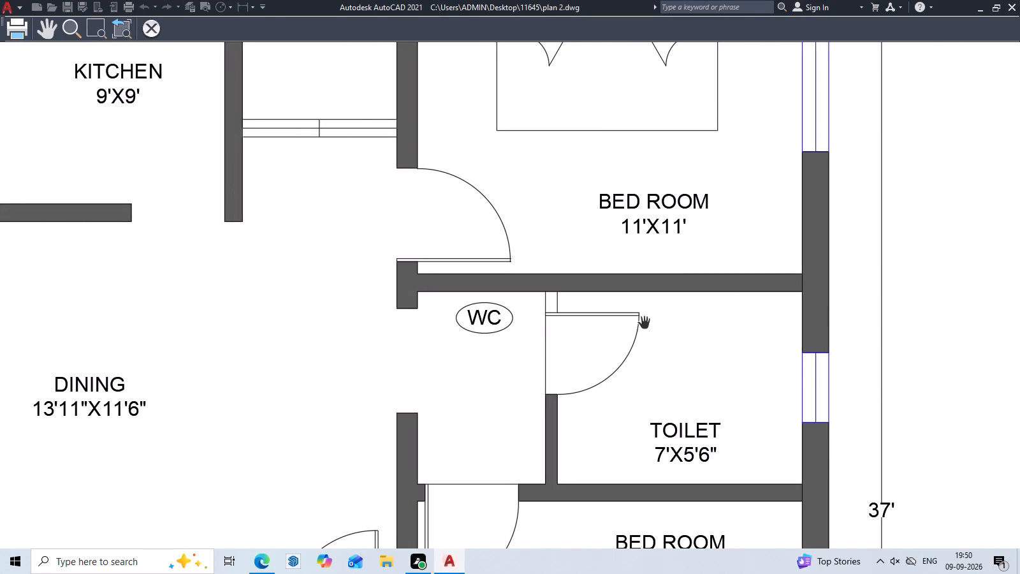
{"action": "scroll", "coordinate": [666, 328], "scroll_direction": "down", "scroll_amount": 3}
{"action": "middle_click_drag", "start_coordinate": [777, 356], "coordinate": [453, 338]}
{"action": "scroll", "coordinate": [784, 323], "scroll_direction": "up", "scroll_amount": 4}
{"action": "scroll", "coordinate": [573, 283], "scroll_direction": "up", "scroll_amount": 3}
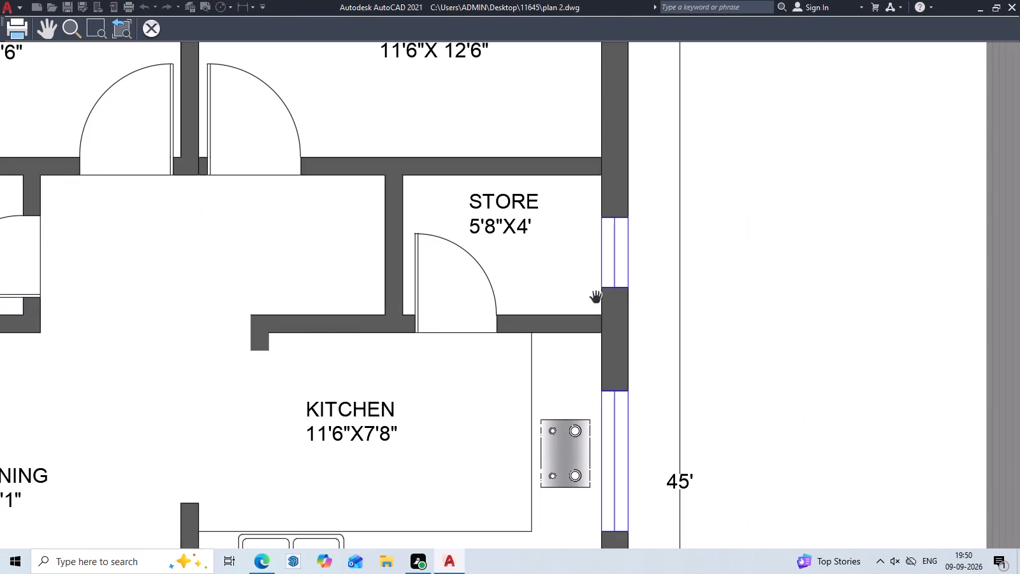
{"action": "middle_click_drag", "start_coordinate": [643, 315], "coordinate": [840, 337]}
{"action": "scroll", "coordinate": [606, 344], "scroll_direction": "up", "scroll_amount": 4}
{"action": "scroll", "coordinate": [368, 356], "scroll_direction": "down", "scroll_amount": 1}
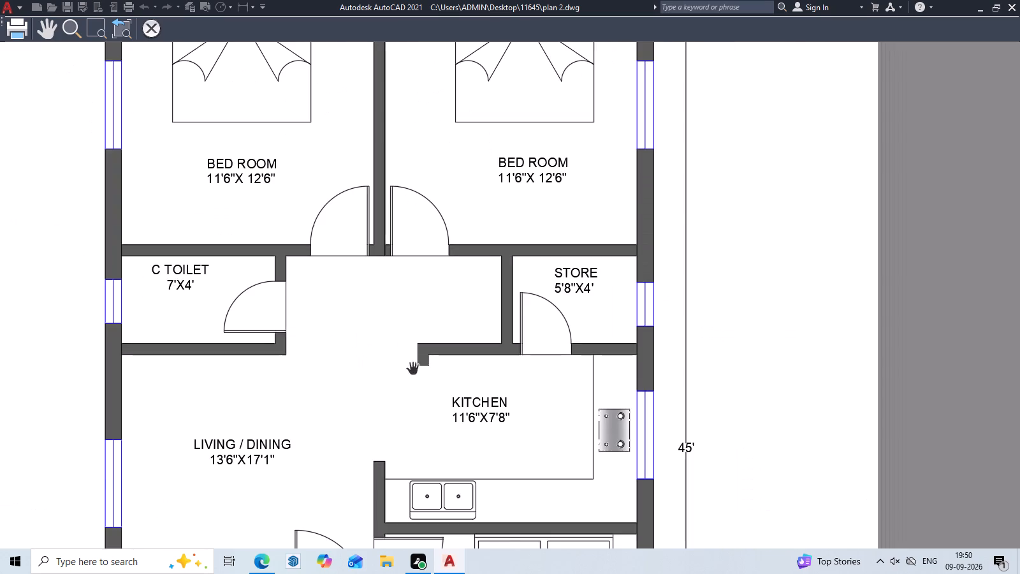
{"action": "scroll", "coordinate": [416, 371], "scroll_direction": "up", "scroll_amount": 5}
{"action": "scroll", "coordinate": [428, 389], "scroll_direction": "down", "scroll_amount": 2}
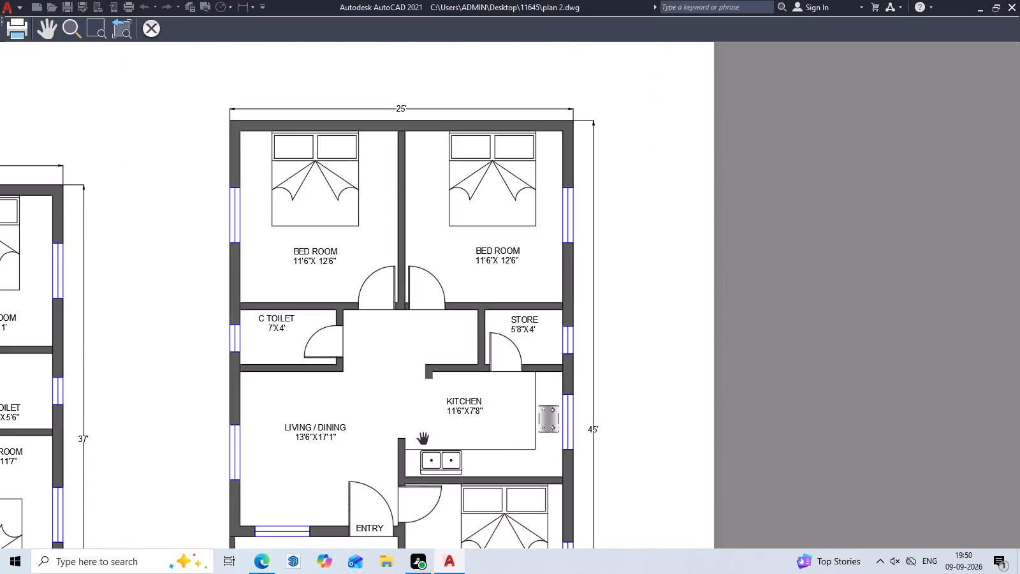
{"action": "middle_click_drag", "start_coordinate": [423, 440], "coordinate": [479, 388]}
{"action": "scroll", "coordinate": [449, 418], "scroll_direction": "up", "scroll_amount": 4}
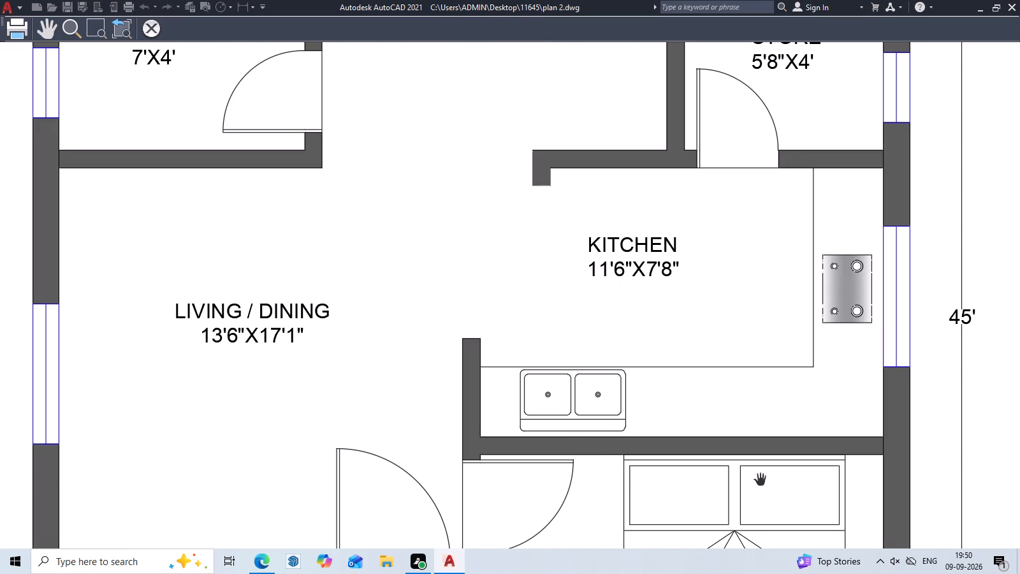
{"action": "scroll", "coordinate": [707, 287], "scroll_direction": "down", "scroll_amount": 3}
{"action": "middle_click_drag", "start_coordinate": [783, 330], "coordinate": [735, 360]}
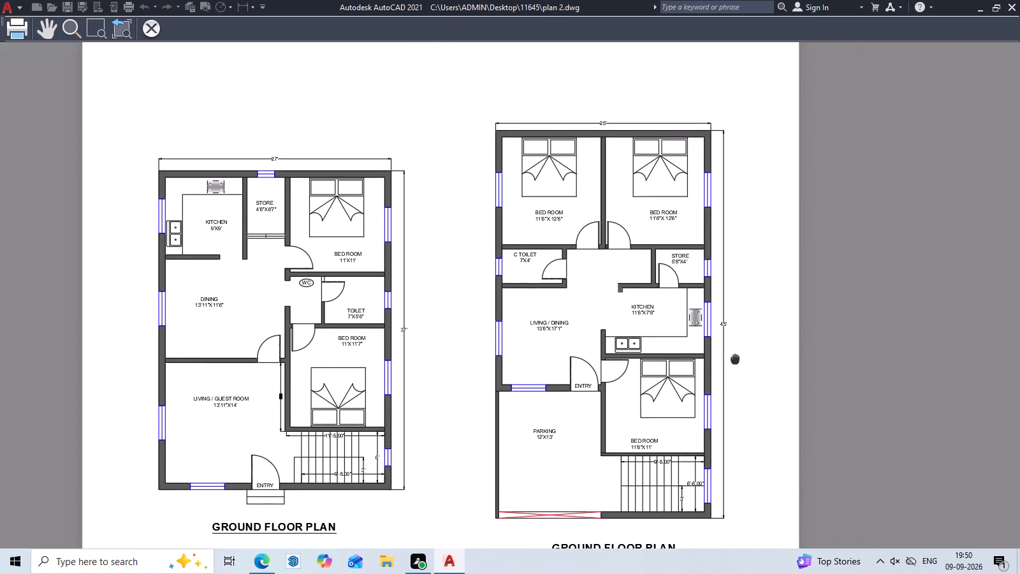
{"action": "scroll", "coordinate": [568, 479], "scroll_direction": "up", "scroll_amount": 2}
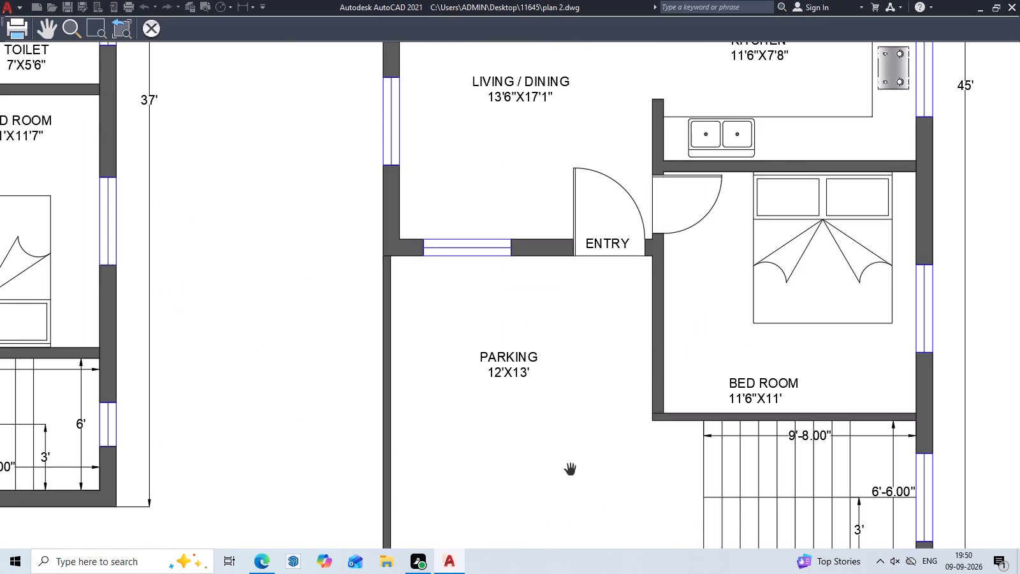
{"action": "scroll", "coordinate": [571, 471], "scroll_direction": "down", "scroll_amount": 2}
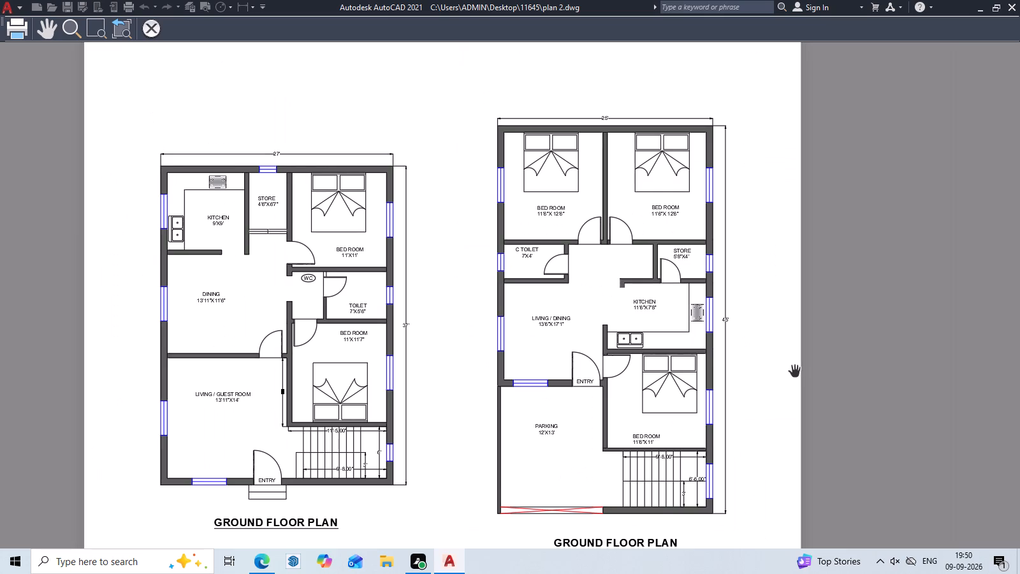
{"action": "key", "text": "space"}
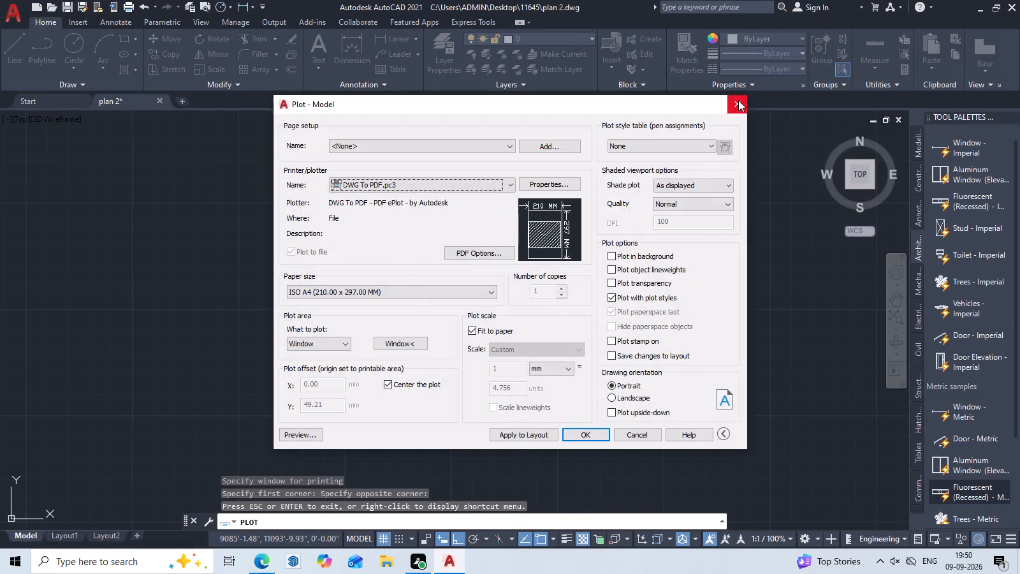
{"action": "left_click", "coordinate": [738, 100]}
Move the whole cyan-walled plan with magenta columns, with Ortho off, close beside the furnished 27' by 37' ground floor plan.
{"action": "middle_click_drag", "start_coordinate": [413, 263], "coordinate": [549, 258]}
{"action": "scroll", "coordinate": [536, 261], "scroll_direction": "down", "scroll_amount": 2}
{"action": "middle_click_drag", "start_coordinate": [458, 293], "coordinate": [528, 293]}
{"action": "scroll", "coordinate": [497, 297], "scroll_direction": "up", "scroll_amount": 2}
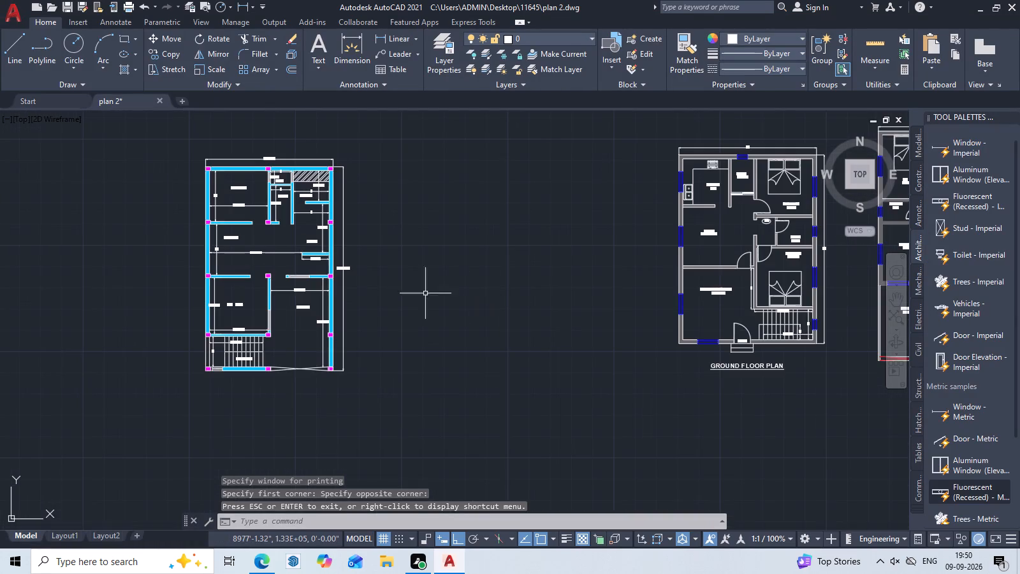
{"action": "middle_click_drag", "start_coordinate": [362, 276], "coordinate": [430, 309]}
{"action": "key", "text": "Escape"}
{"action": "key", "text": "Escape"}
{"action": "left_click_drag", "start_coordinate": [424, 163], "coordinate": [237, 295]}
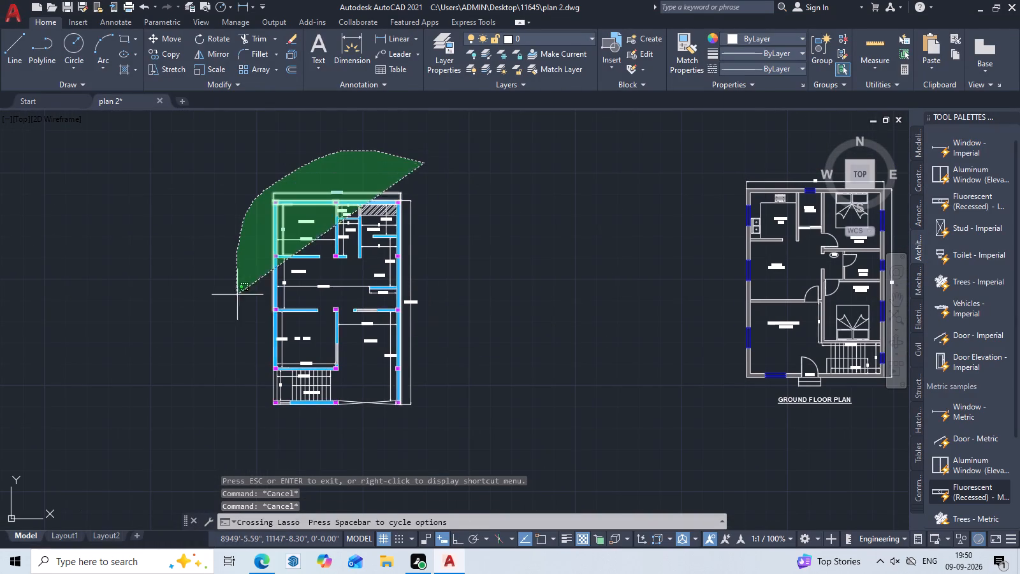
{"action": "left_click_drag", "start_coordinate": [237, 295], "coordinate": [424, 460]}
{"action": "left_click_drag", "start_coordinate": [477, 133], "coordinate": [173, 300]}
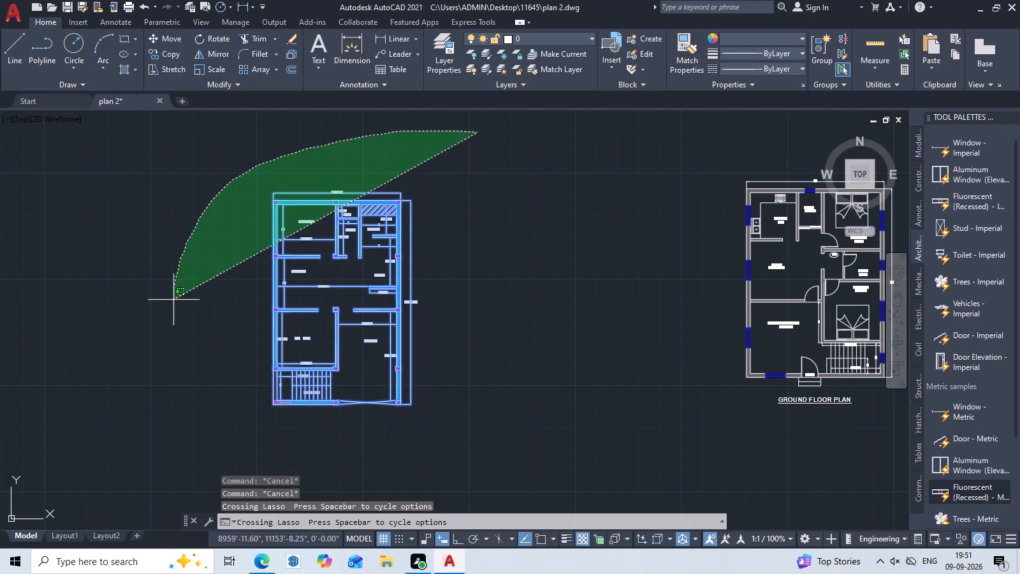
{"action": "left_click_drag", "start_coordinate": [173, 300], "coordinate": [478, 466]}
{"action": "type", "text": "M"}
{"action": "key", "text": "space"}
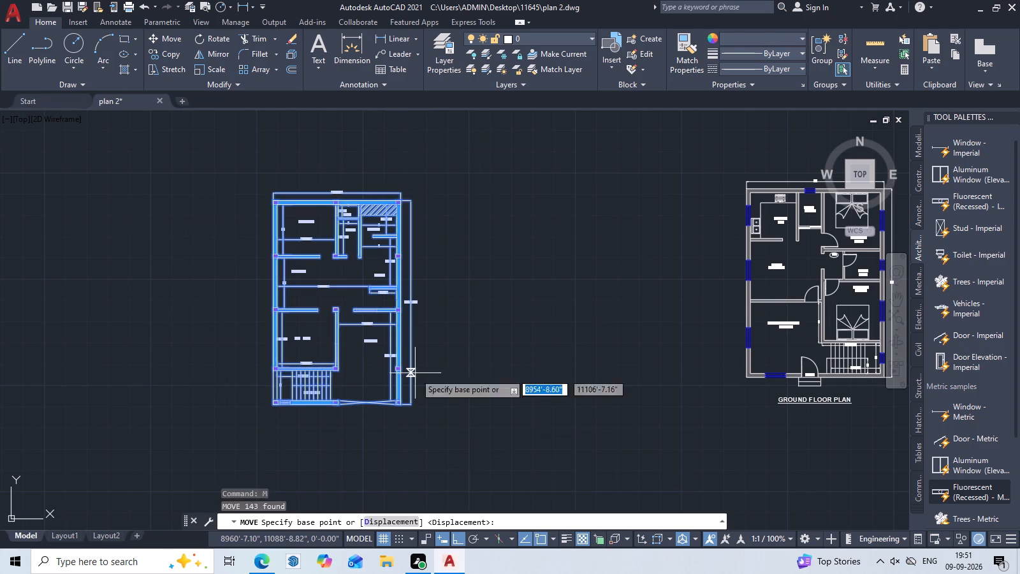
{"action": "left_click", "coordinate": [326, 286]}
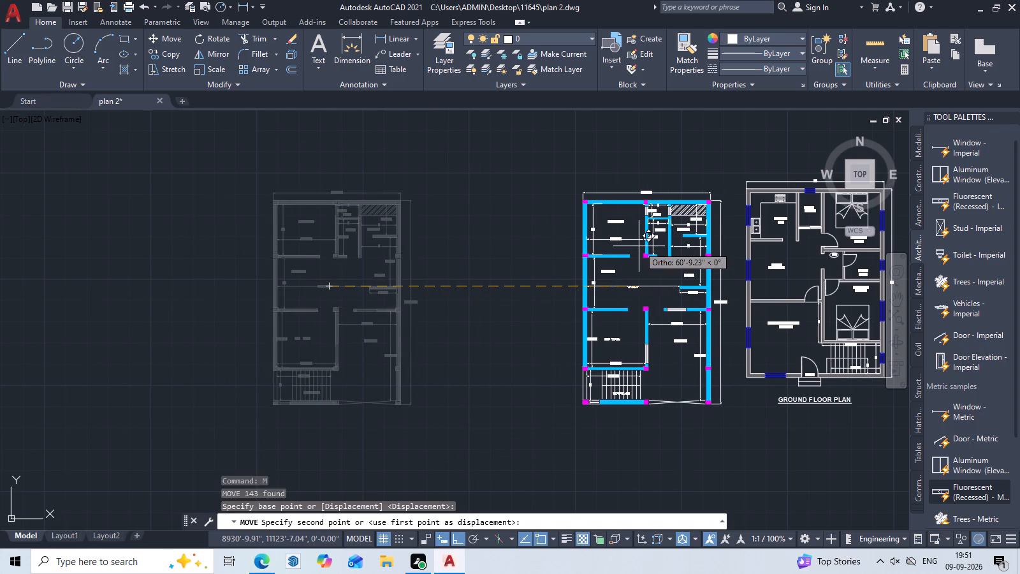
{"action": "key", "text": "F8"}
{"action": "left_click", "coordinate": [634, 264]}
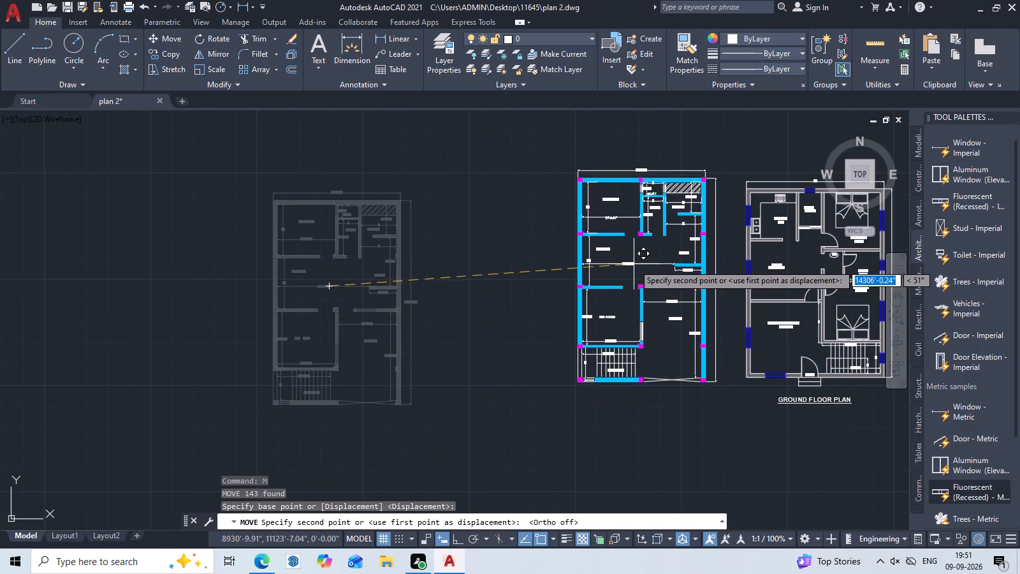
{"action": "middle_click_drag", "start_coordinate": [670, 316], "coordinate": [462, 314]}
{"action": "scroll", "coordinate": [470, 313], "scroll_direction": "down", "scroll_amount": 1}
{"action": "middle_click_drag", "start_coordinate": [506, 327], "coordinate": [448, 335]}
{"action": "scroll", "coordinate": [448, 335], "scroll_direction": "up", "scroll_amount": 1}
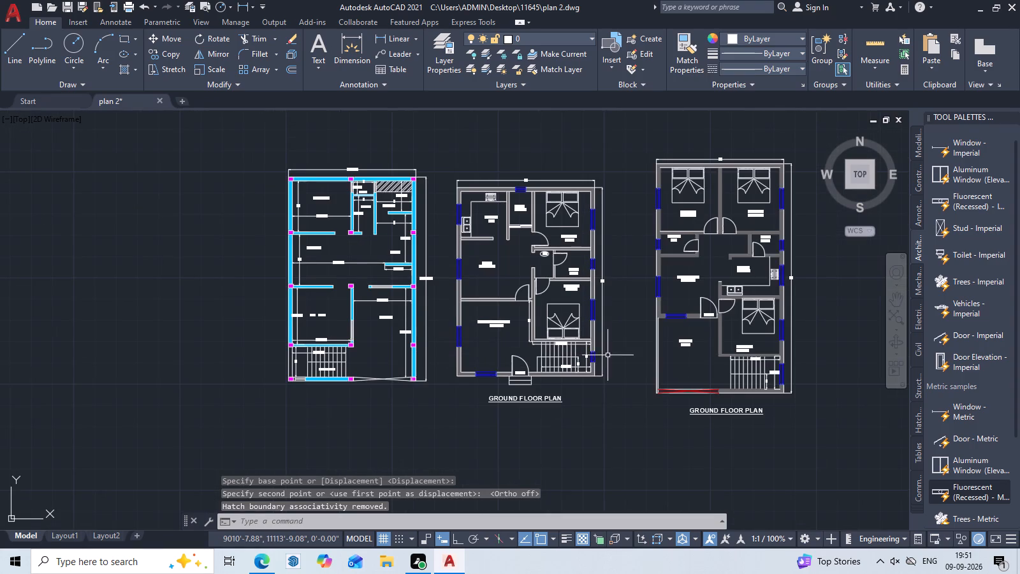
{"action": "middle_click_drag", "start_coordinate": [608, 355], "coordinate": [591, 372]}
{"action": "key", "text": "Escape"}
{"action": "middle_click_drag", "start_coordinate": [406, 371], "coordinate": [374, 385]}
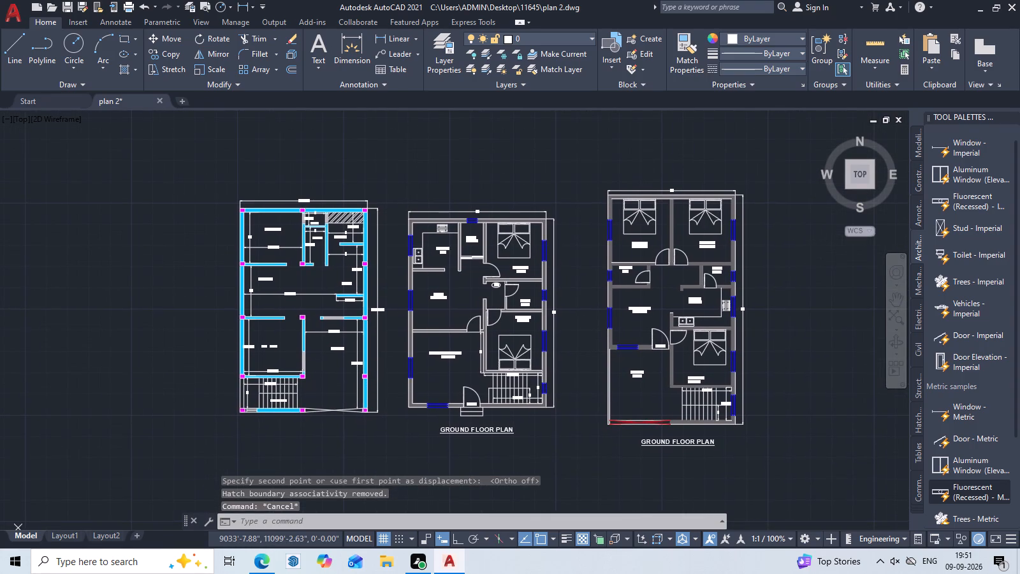
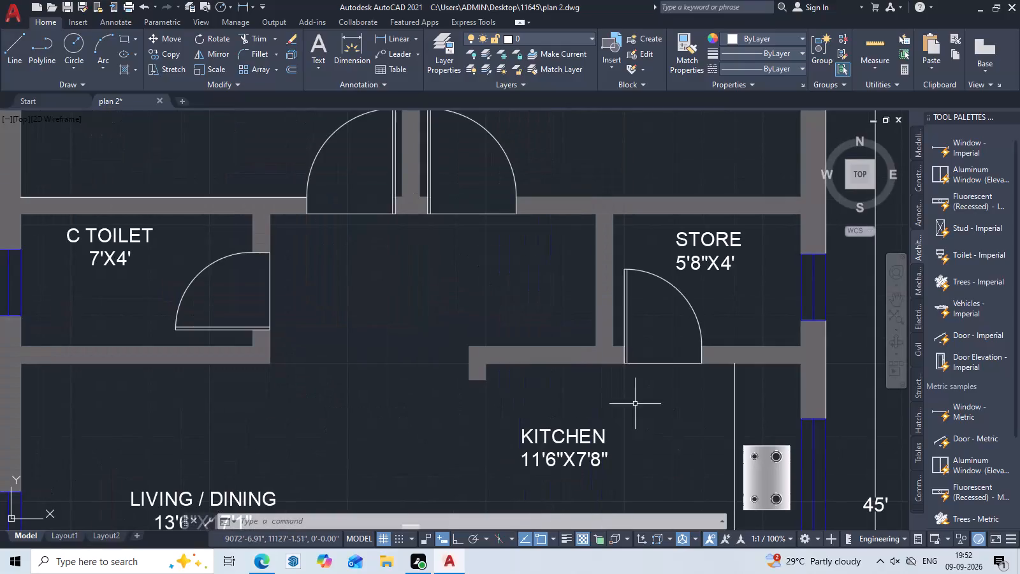
Examine the 25' wide plan's kitchen, store and toilet area and the bed in the upper bedroom.
{"action": "scroll", "coordinate": [489, 364], "scroll_direction": "up", "scroll_amount": 1}
{"action": "scroll", "coordinate": [489, 371], "scroll_direction": "down", "scroll_amount": 2}
{"action": "middle_click_drag", "start_coordinate": [506, 383], "coordinate": [493, 457]}
{"action": "middle_click_drag", "start_coordinate": [442, 318], "coordinate": [558, 438]}
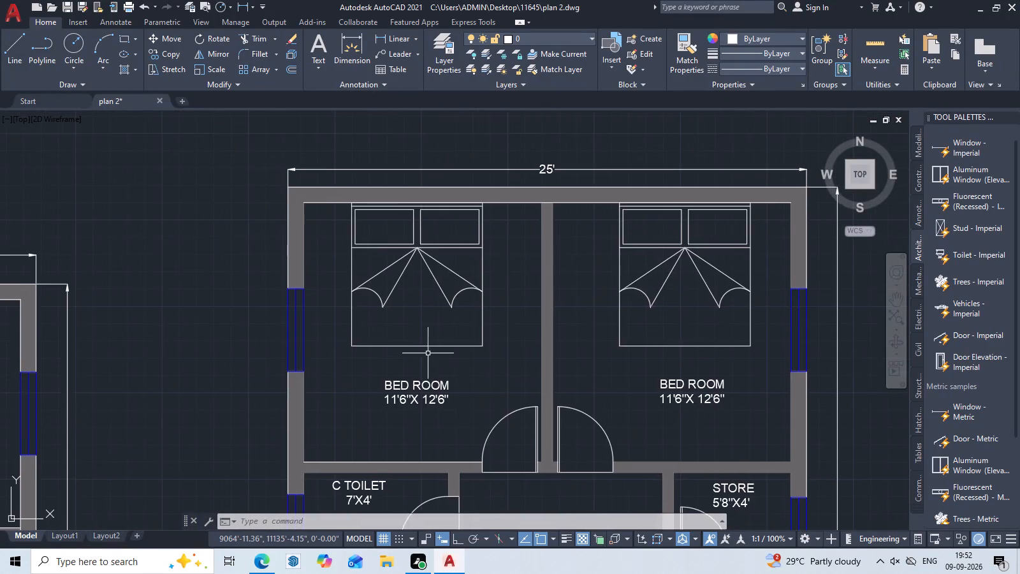
{"action": "middle_click_drag", "start_coordinate": [428, 353], "coordinate": [557, 425]}
{"action": "scroll", "coordinate": [547, 401], "scroll_direction": "up", "scroll_amount": 2}
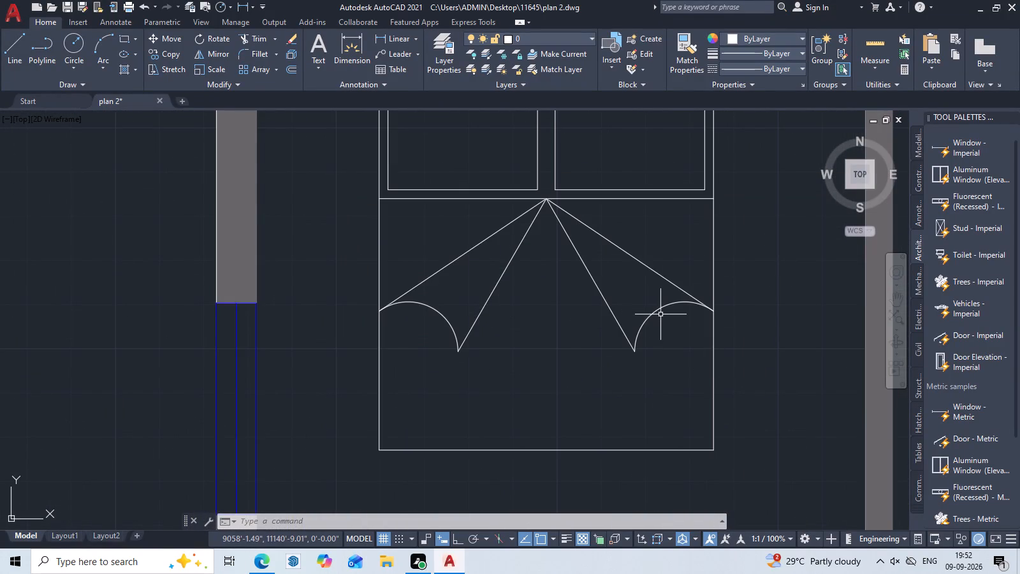
{"action": "key", "text": "Escape"}
{"action": "scroll", "coordinate": [447, 325], "scroll_direction": "down", "scroll_amount": 2}
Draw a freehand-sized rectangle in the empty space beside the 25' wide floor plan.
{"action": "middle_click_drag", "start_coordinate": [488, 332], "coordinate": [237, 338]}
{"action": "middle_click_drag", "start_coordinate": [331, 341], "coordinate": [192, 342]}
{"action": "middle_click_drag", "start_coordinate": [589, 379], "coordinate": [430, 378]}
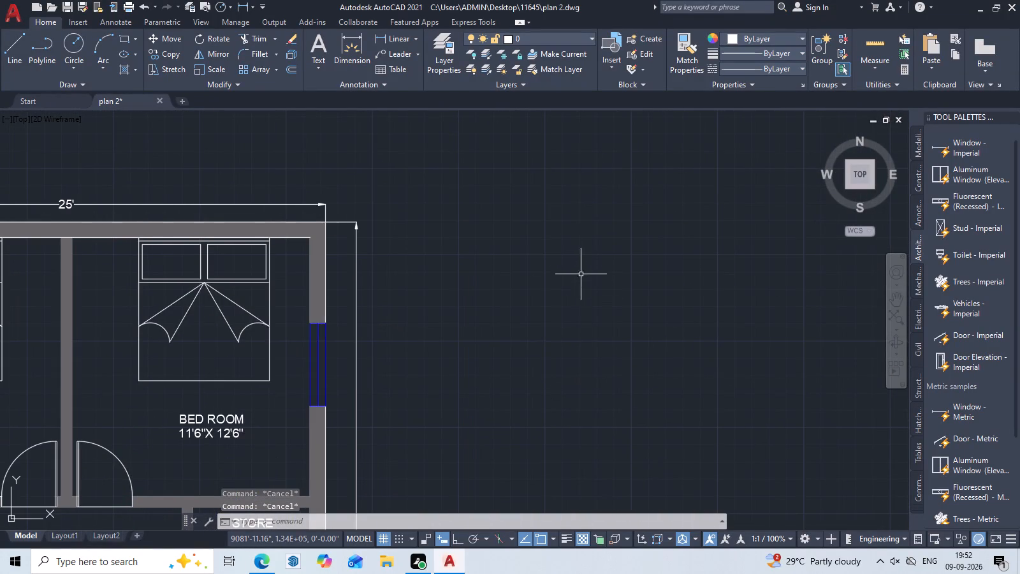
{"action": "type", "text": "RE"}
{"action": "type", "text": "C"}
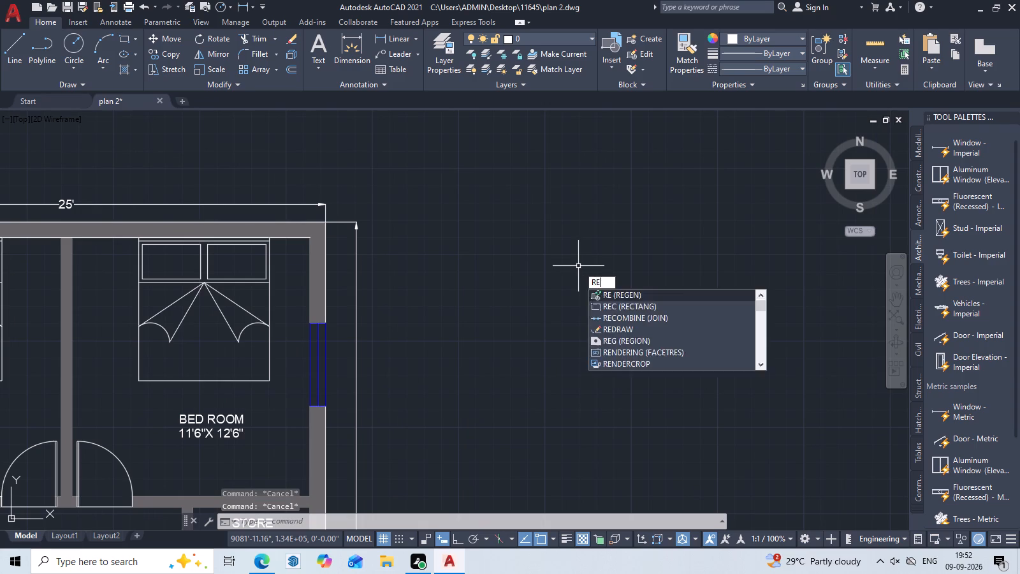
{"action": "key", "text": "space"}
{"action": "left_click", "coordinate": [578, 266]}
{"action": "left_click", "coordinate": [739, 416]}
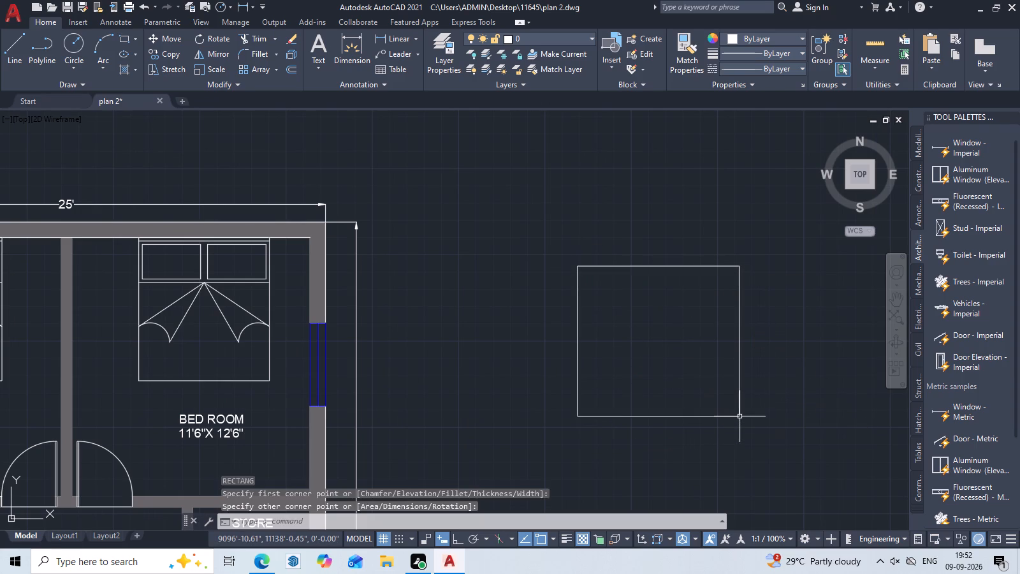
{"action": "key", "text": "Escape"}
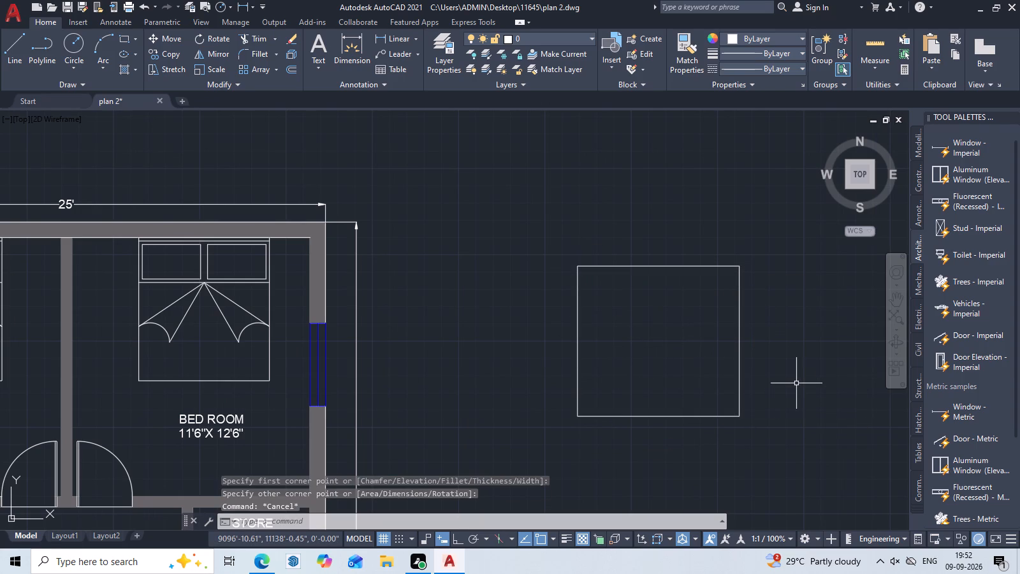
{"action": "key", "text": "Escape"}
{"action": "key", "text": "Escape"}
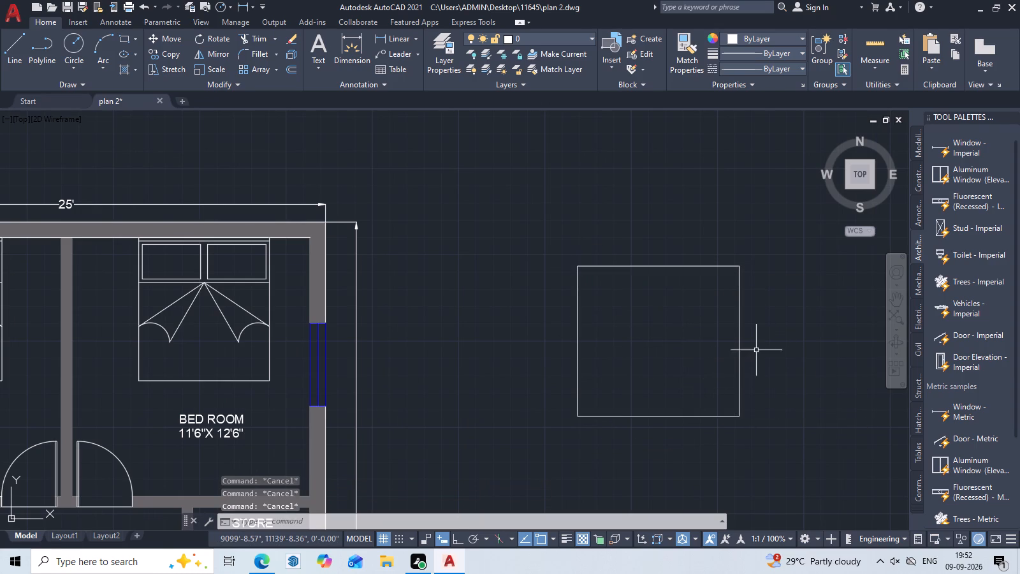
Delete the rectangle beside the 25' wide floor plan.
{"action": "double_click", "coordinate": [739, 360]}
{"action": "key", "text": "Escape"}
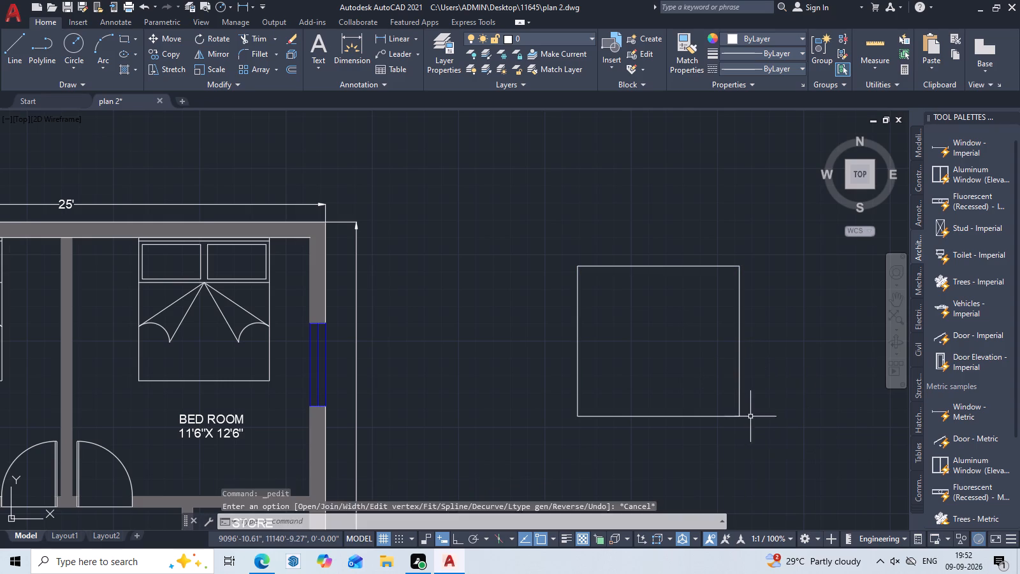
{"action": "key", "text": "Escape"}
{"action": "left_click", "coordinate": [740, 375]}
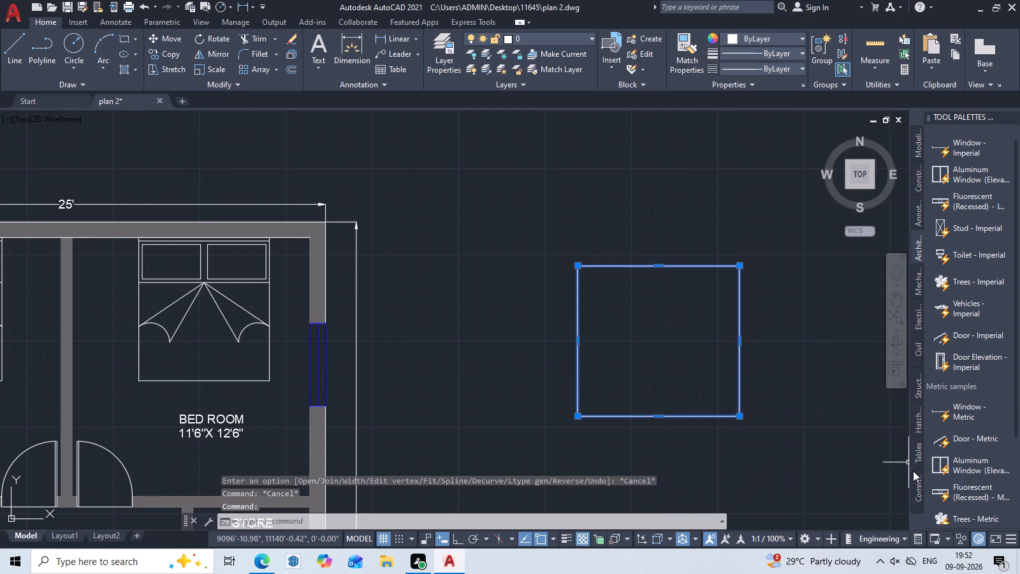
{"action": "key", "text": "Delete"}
Examine the three floor plans side by side, comparing their room layouts.
{"action": "scroll", "coordinate": [426, 336], "scroll_direction": "down", "scroll_amount": 2}
{"action": "middle_click_drag", "start_coordinate": [444, 347], "coordinate": [585, 342]}
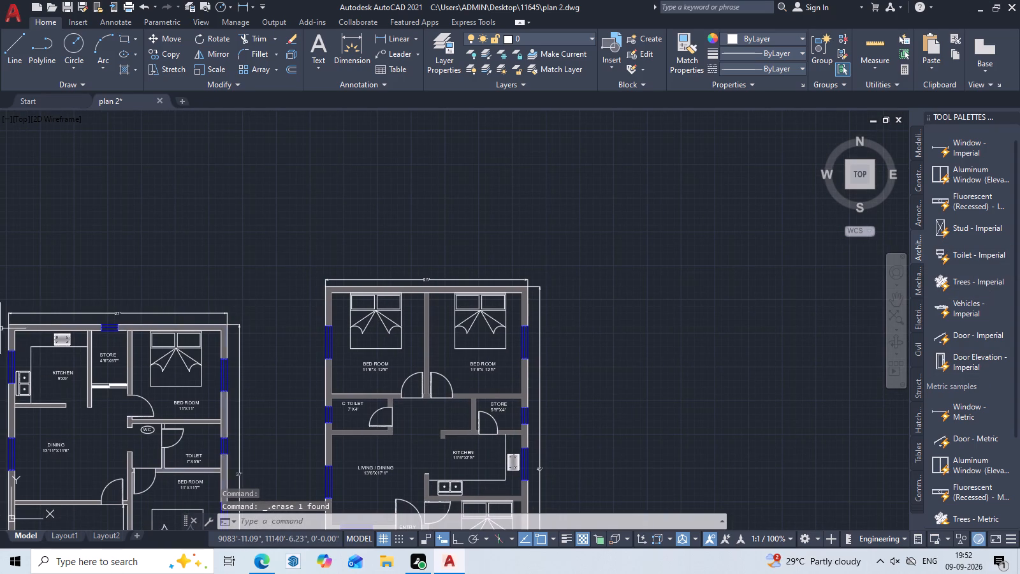
{"action": "scroll", "coordinate": [45, 383], "scroll_direction": "down", "scroll_amount": 2}
{"action": "middle_click_drag", "start_coordinate": [64, 393], "coordinate": [553, 369]}
{"action": "scroll", "coordinate": [261, 349], "scroll_direction": "up", "scroll_amount": 2}
{"action": "middle_click_drag", "start_coordinate": [704, 409], "coordinate": [216, 252]}
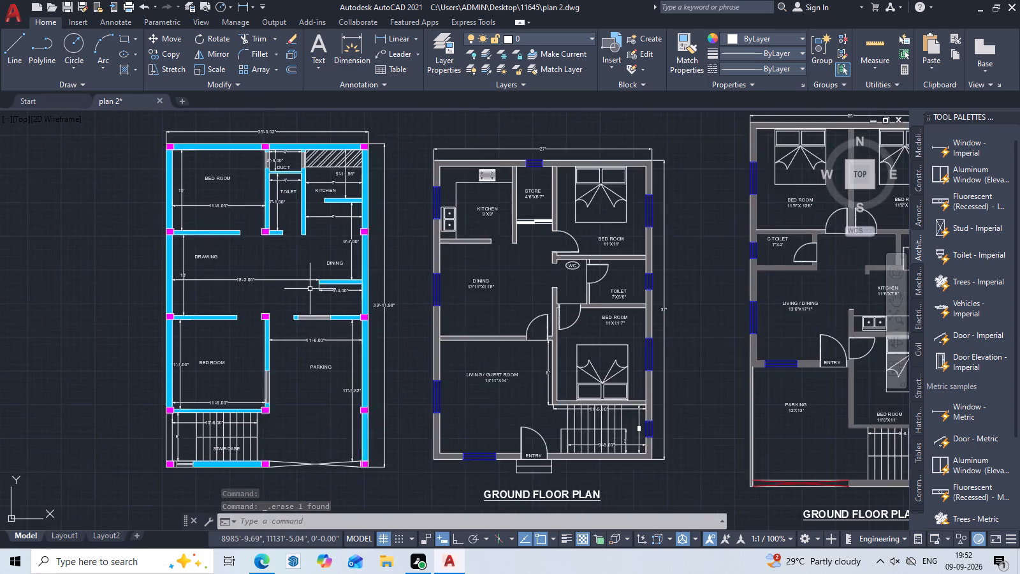
{"action": "scroll", "coordinate": [310, 289], "scroll_direction": "down", "scroll_amount": 2}
{"action": "middle_click_drag", "start_coordinate": [373, 320], "coordinate": [184, 319]}
{"action": "scroll", "coordinate": [144, 305], "scroll_direction": "up", "scroll_amount": 2}
{"action": "middle_click_drag", "start_coordinate": [159, 312], "coordinate": [539, 372]}
{"action": "key", "text": "Escape"}
{"action": "middle_click_drag", "start_coordinate": [718, 355], "coordinate": [330, 357]}
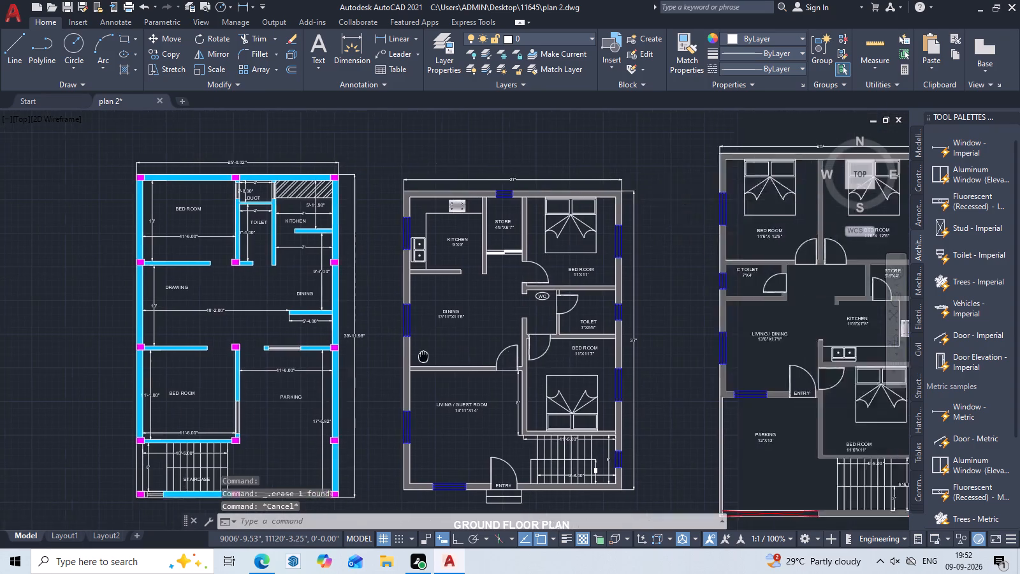
{"action": "middle_click_drag", "start_coordinate": [330, 357], "coordinate": [315, 357]}
{"action": "middle_click_drag", "start_coordinate": [426, 415], "coordinate": [786, 439]}
{"action": "scroll", "coordinate": [655, 430], "scroll_direction": "down", "scroll_amount": 2}
{"action": "middle_click_drag", "start_coordinate": [655, 430], "coordinate": [519, 401]}
{"action": "scroll", "coordinate": [506, 401], "scroll_direction": "up", "scroll_amount": 2}
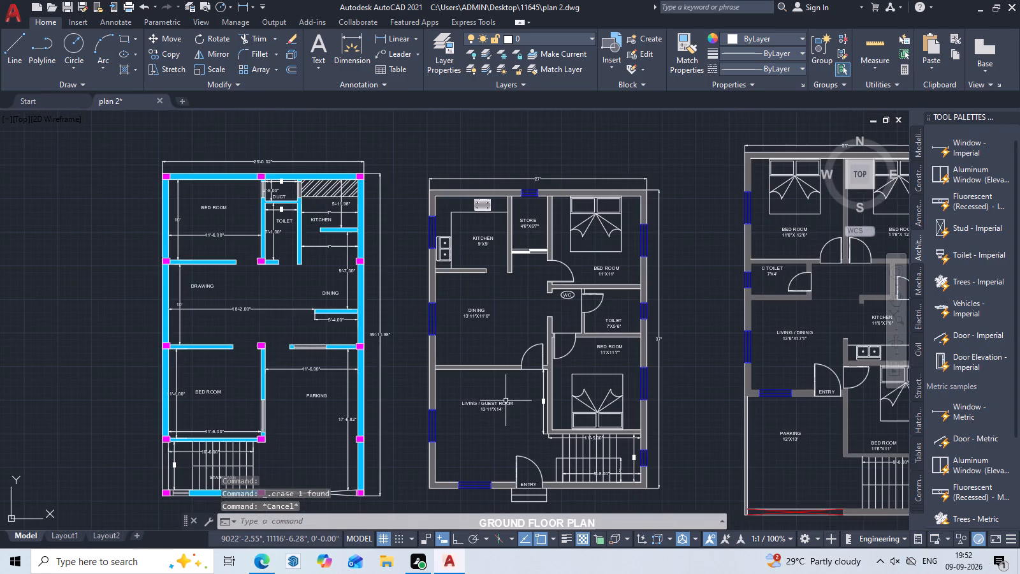
{"action": "key", "text": "Escape"}
{"action": "middle_click_drag", "start_coordinate": [632, 338], "coordinate": [615, 328]}
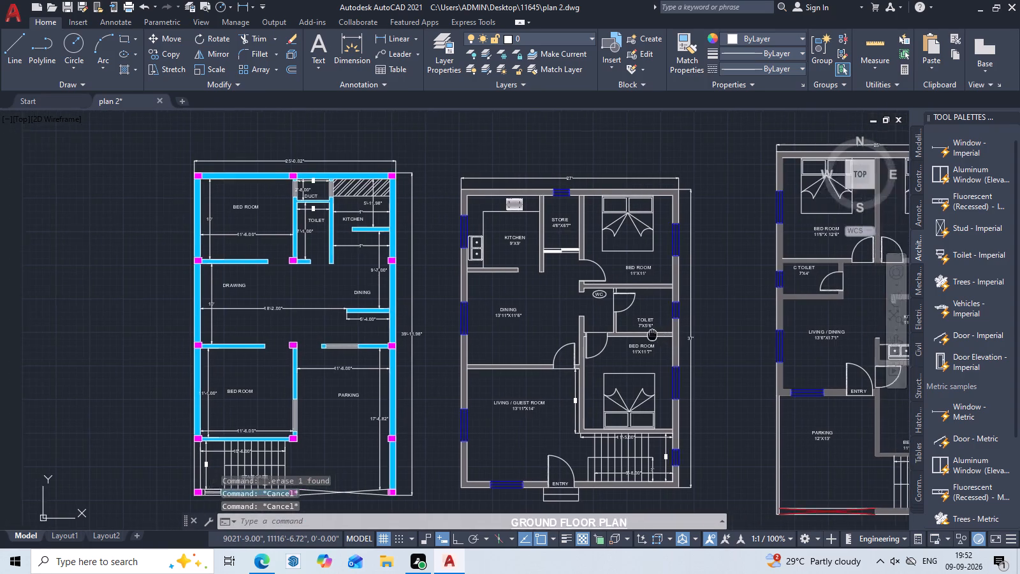
{"action": "middle_click_drag", "start_coordinate": [615, 328], "coordinate": [557, 311]}
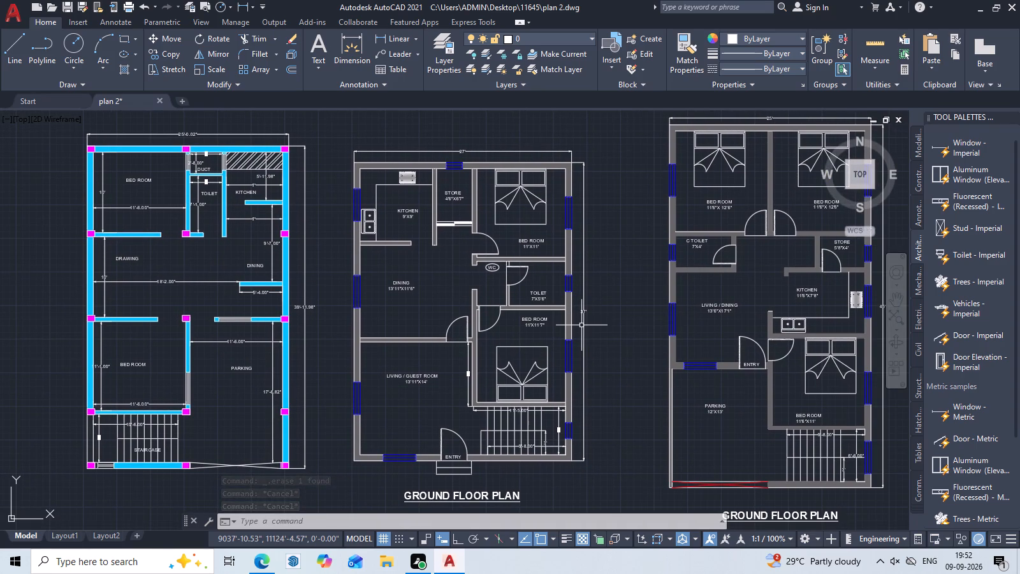
Set the 2D model space uniform background color to White in the drawing window color options.
{"action": "type", "text": "OP"}
{"action": "key", "text": "space"}
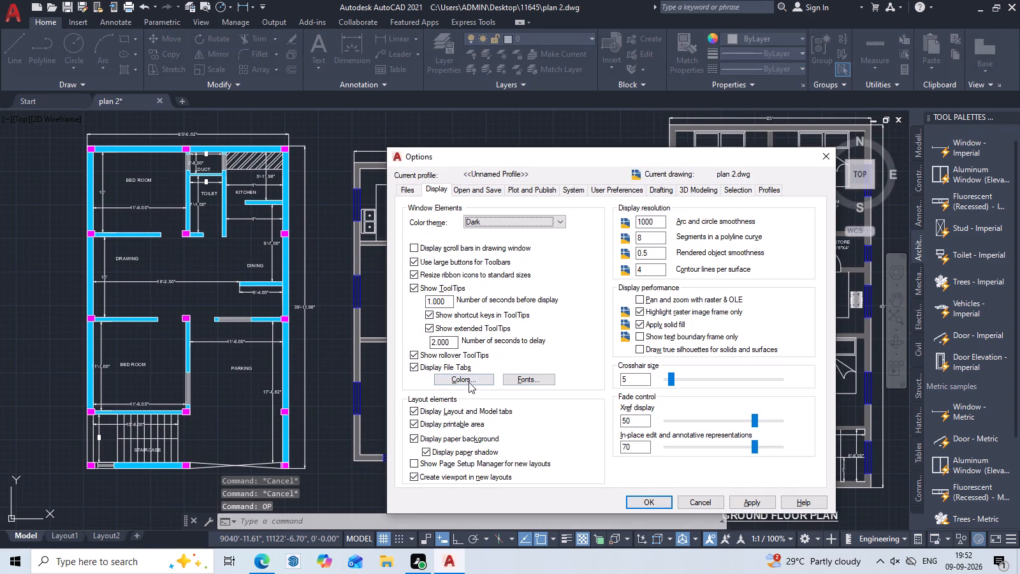
{"action": "left_click", "coordinate": [469, 382]}
{"action": "left_click", "coordinate": [696, 198]}
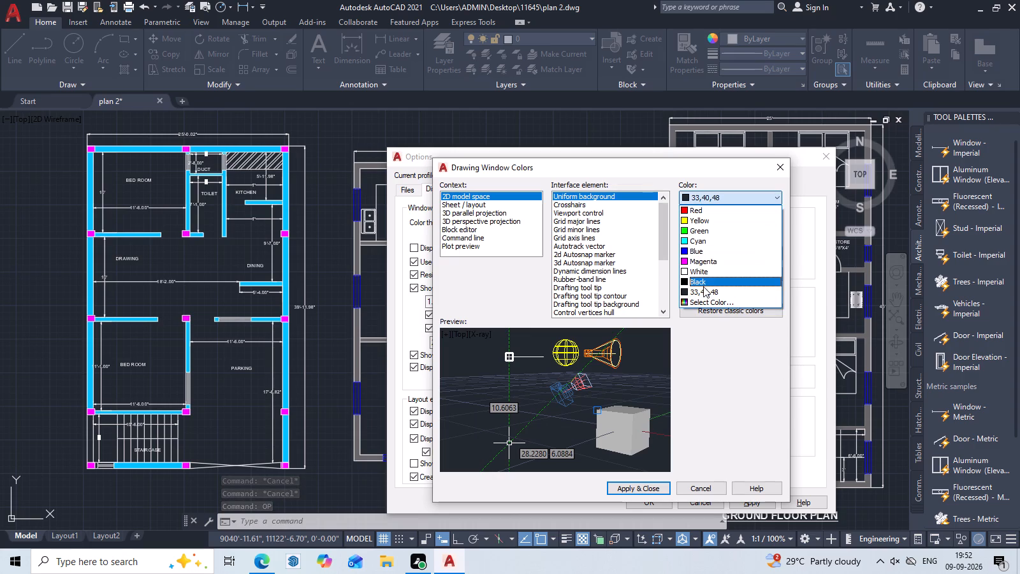
{"action": "left_click", "coordinate": [701, 271]}
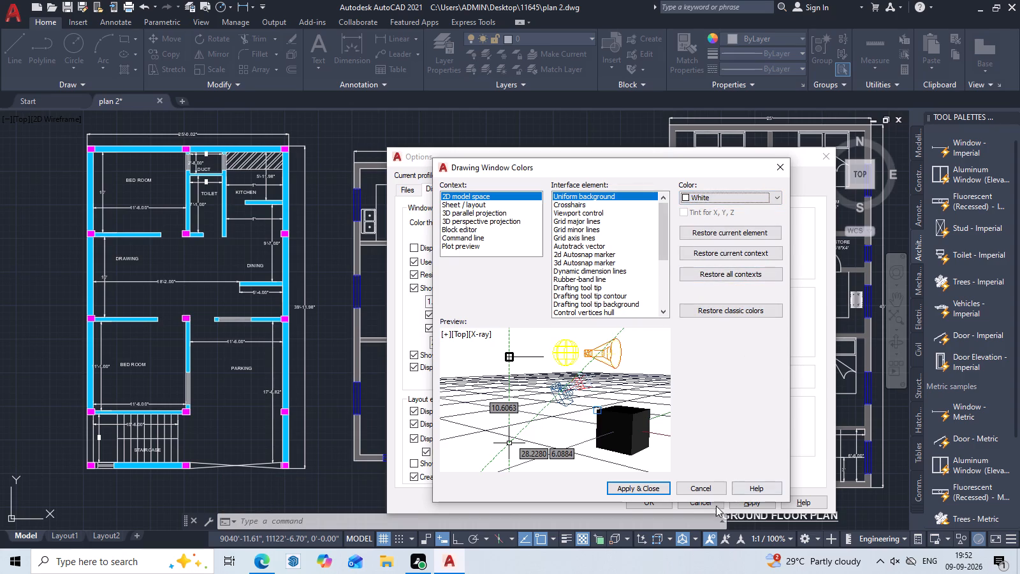
{"action": "left_click", "coordinate": [652, 490]}
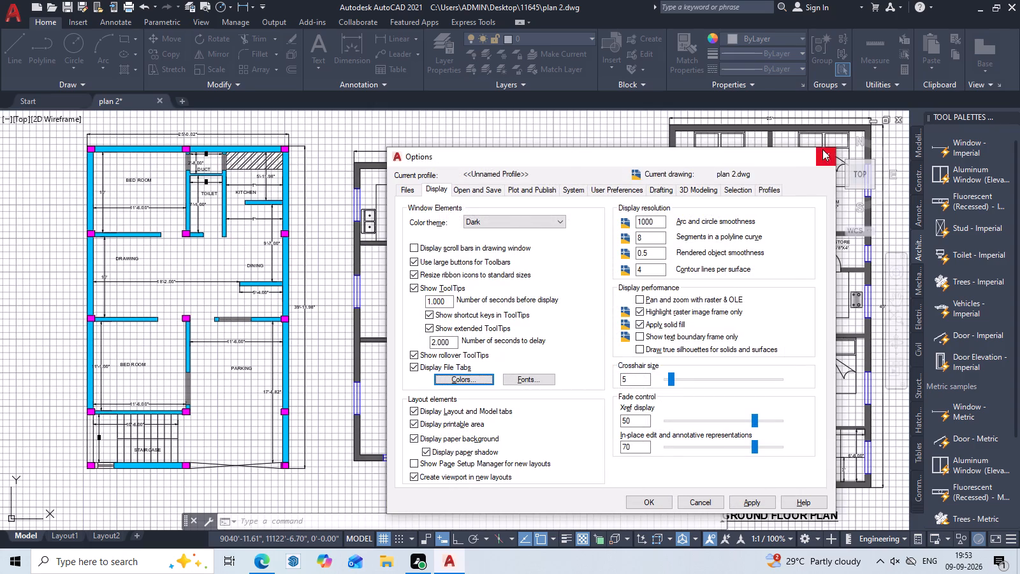
{"action": "left_click", "coordinate": [824, 156]}
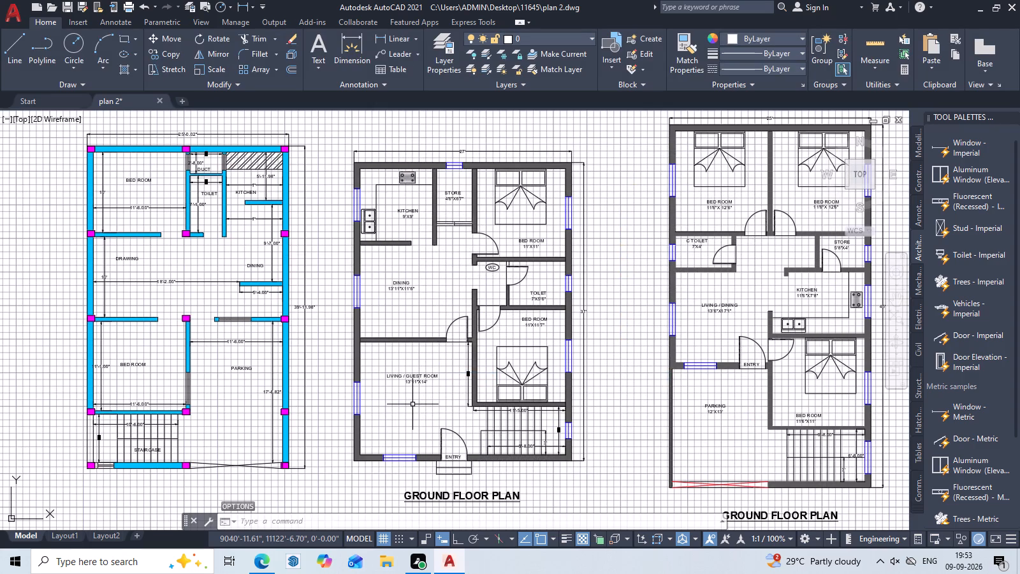
Turn off the grid display in the drawing area.
{"action": "key", "text": "F7"}
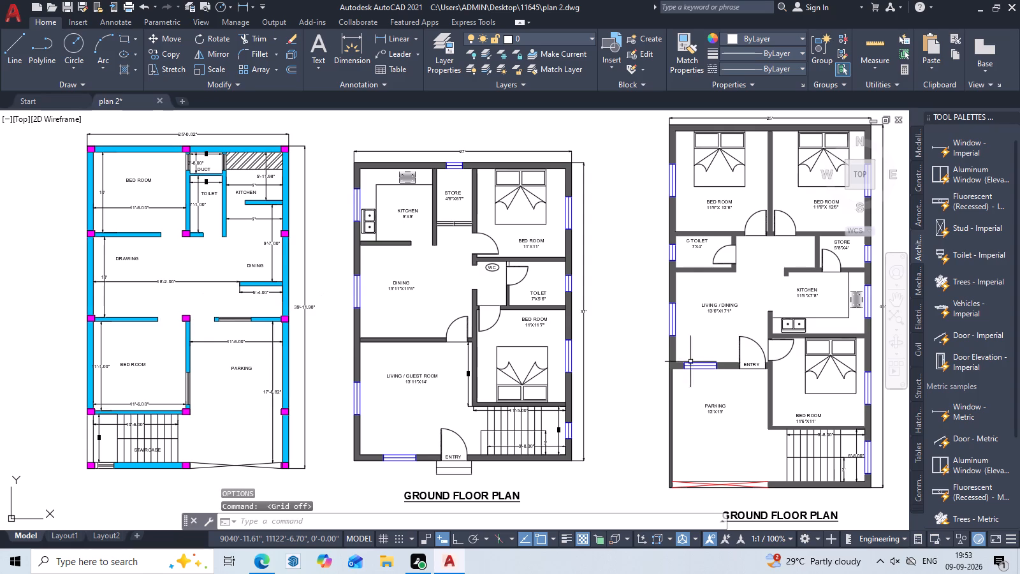
{"action": "middle_click_drag", "start_coordinate": [759, 427], "coordinate": [739, 453]}
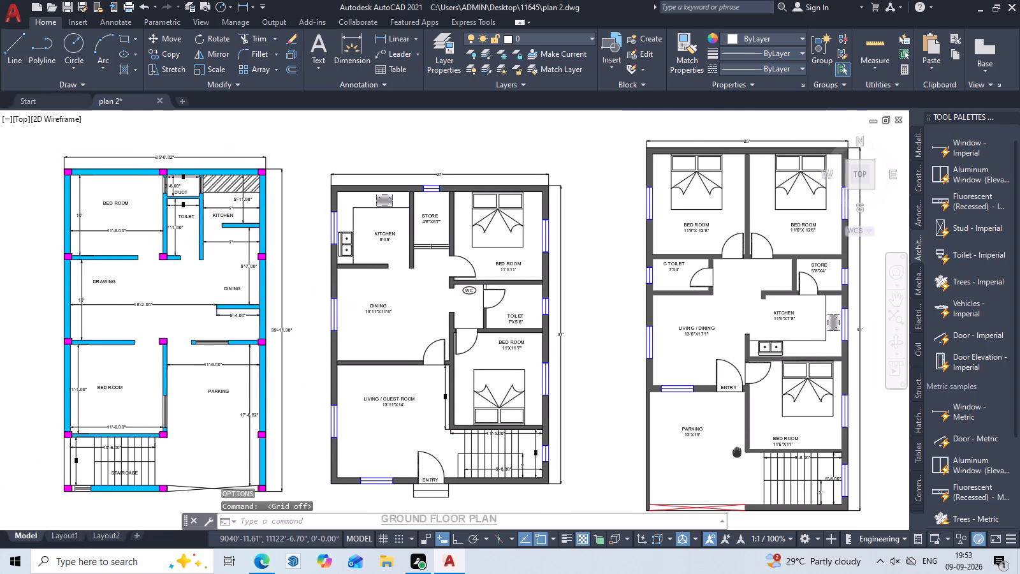
{"action": "middle_click_drag", "start_coordinate": [739, 453], "coordinate": [729, 429]}
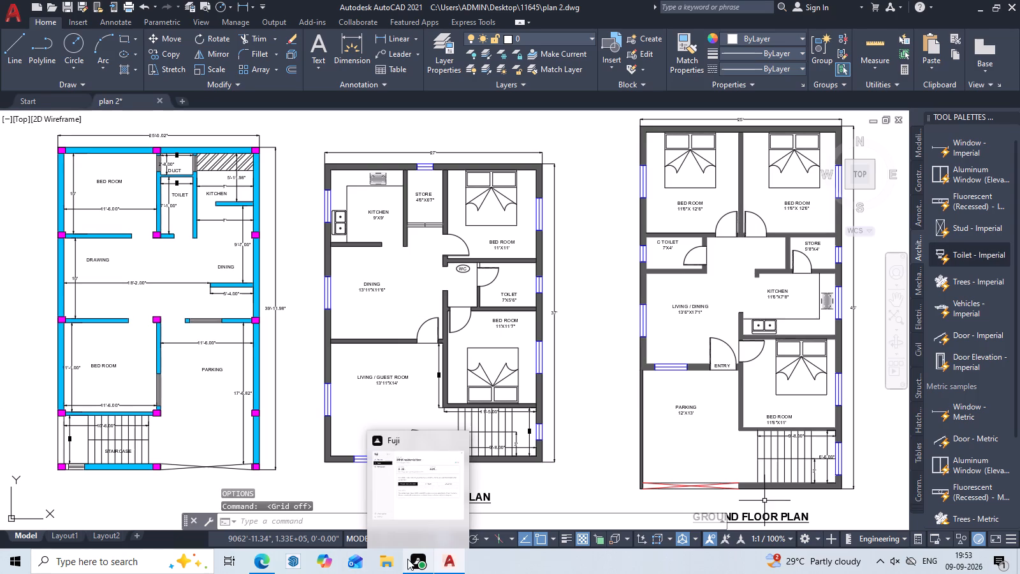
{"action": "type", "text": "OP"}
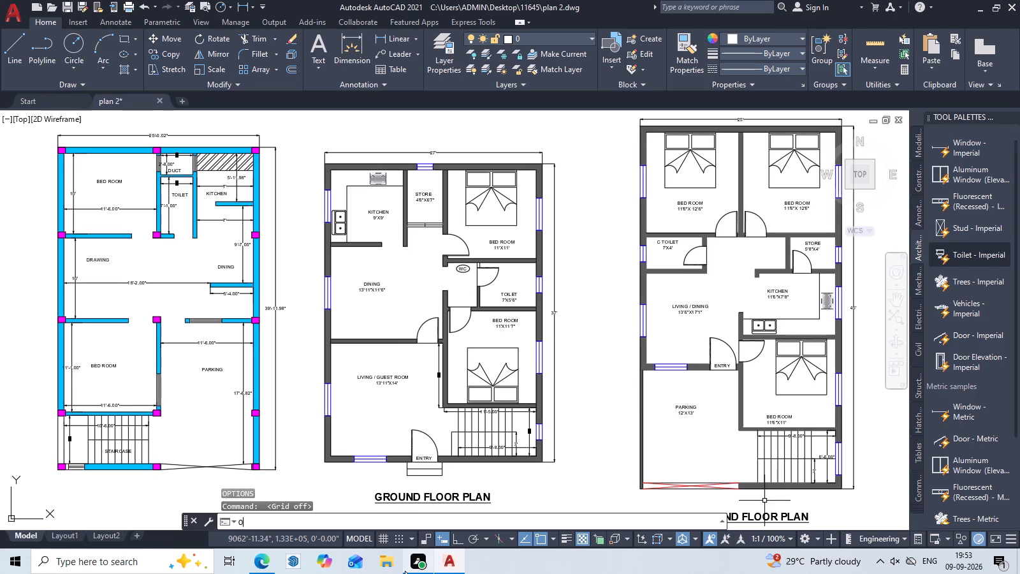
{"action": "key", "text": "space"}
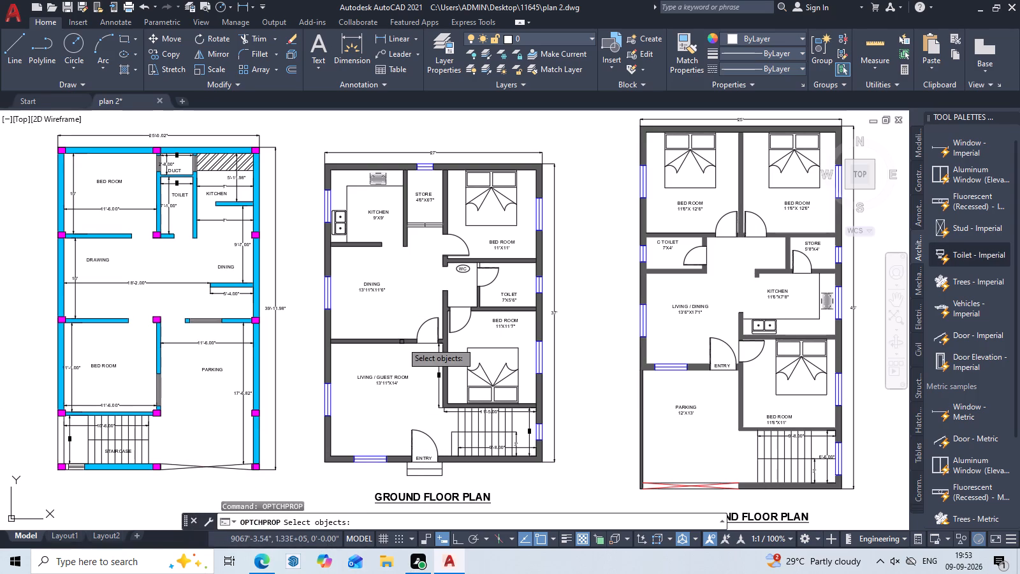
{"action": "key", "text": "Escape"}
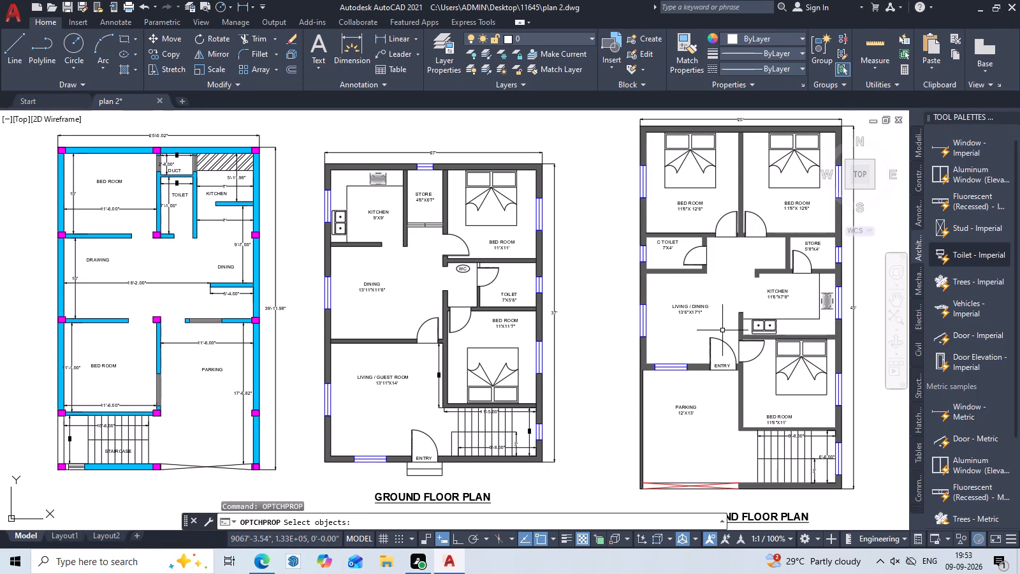
Review the three floor plans against the white, grid-free background.
{"action": "scroll", "coordinate": [722, 330], "scroll_direction": "down", "scroll_amount": 2}
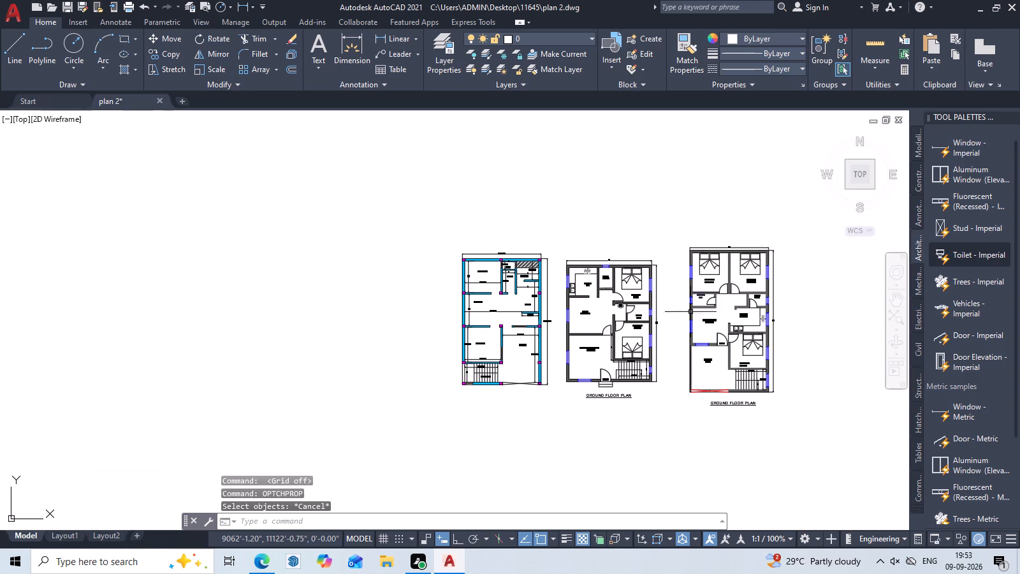
{"action": "scroll", "coordinate": [687, 316], "scroll_direction": "up", "scroll_amount": 2}
{"action": "scroll", "coordinate": [750, 313], "scroll_direction": "up", "scroll_amount": 1}
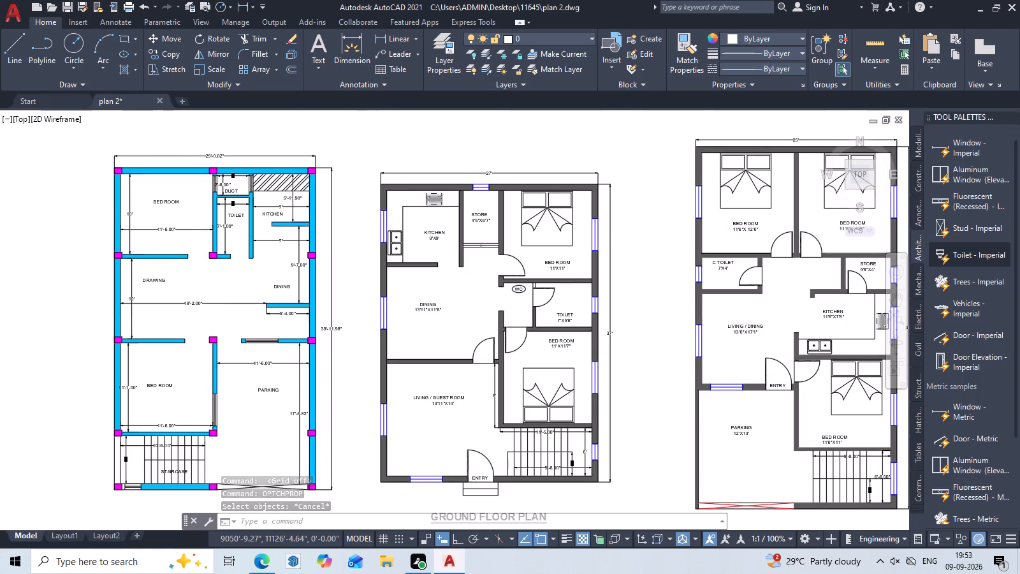
{"action": "scroll", "coordinate": [750, 313], "scroll_direction": "up", "scroll_amount": 1}
{"action": "scroll", "coordinate": [620, 293], "scroll_direction": "up", "scroll_amount": 3}
{"action": "scroll", "coordinate": [619, 293], "scroll_direction": "down", "scroll_amount": 6}
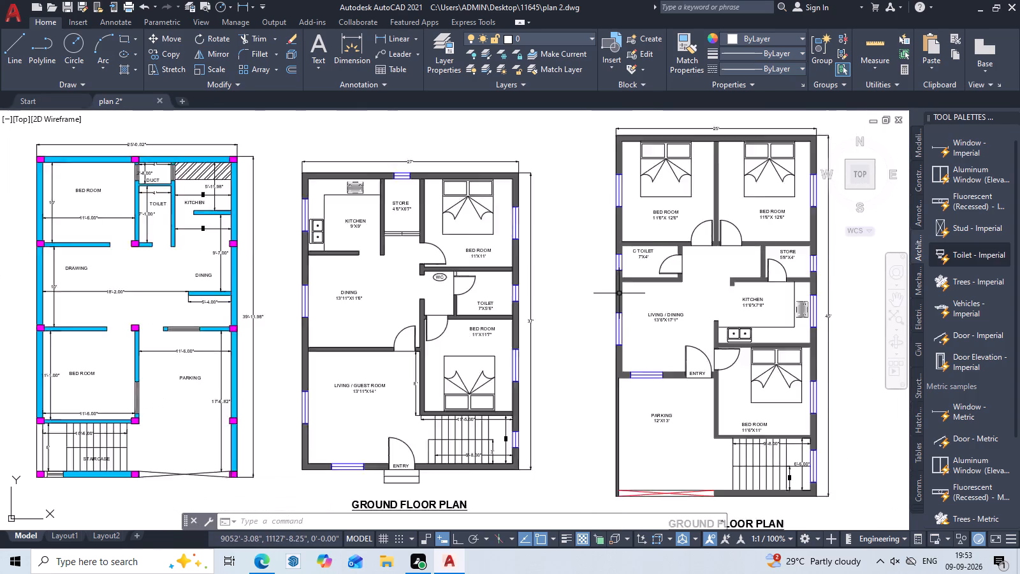
{"action": "middle_click_drag", "start_coordinate": [633, 313], "coordinate": [625, 334]}
{"action": "key", "text": "Escape"}
{"action": "middle_click_drag", "start_coordinate": [501, 309], "coordinate": [530, 309]}
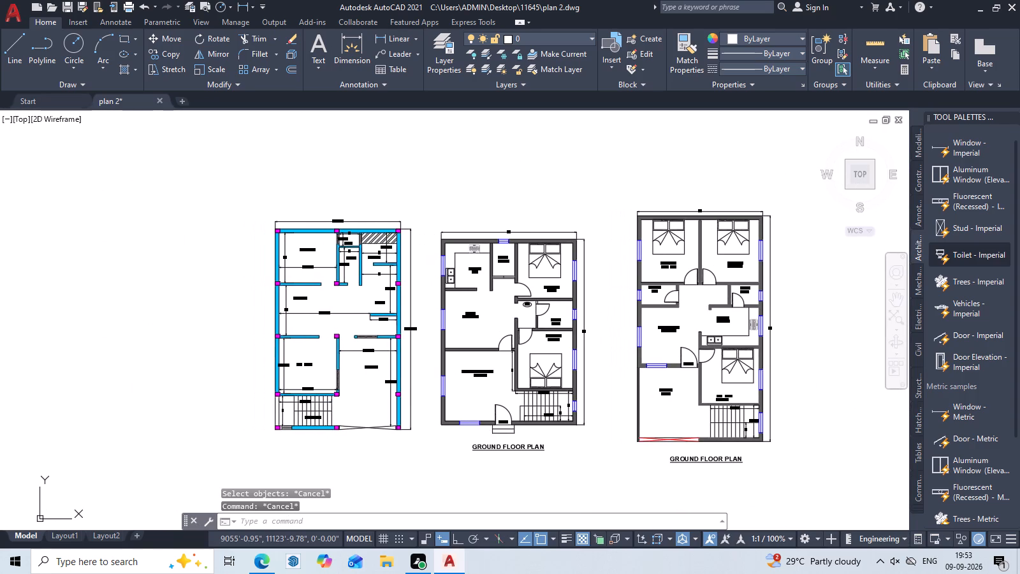
Restore the 2D model space uniform background to its default color in the drawing window color options.
{"action": "type", "text": "OP"}
{"action": "key", "text": "space"}
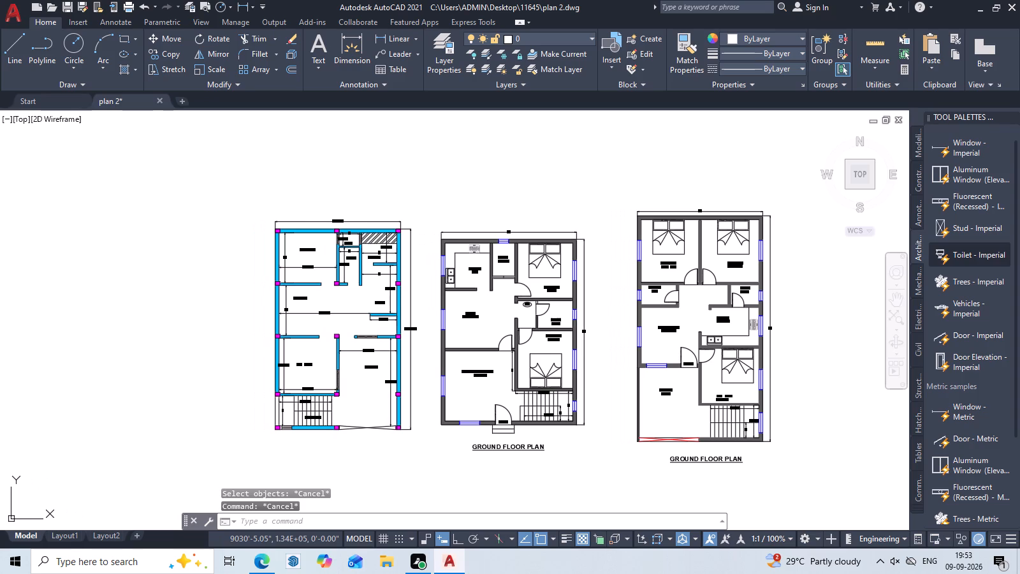
{"action": "left_click", "coordinate": [462, 379]}
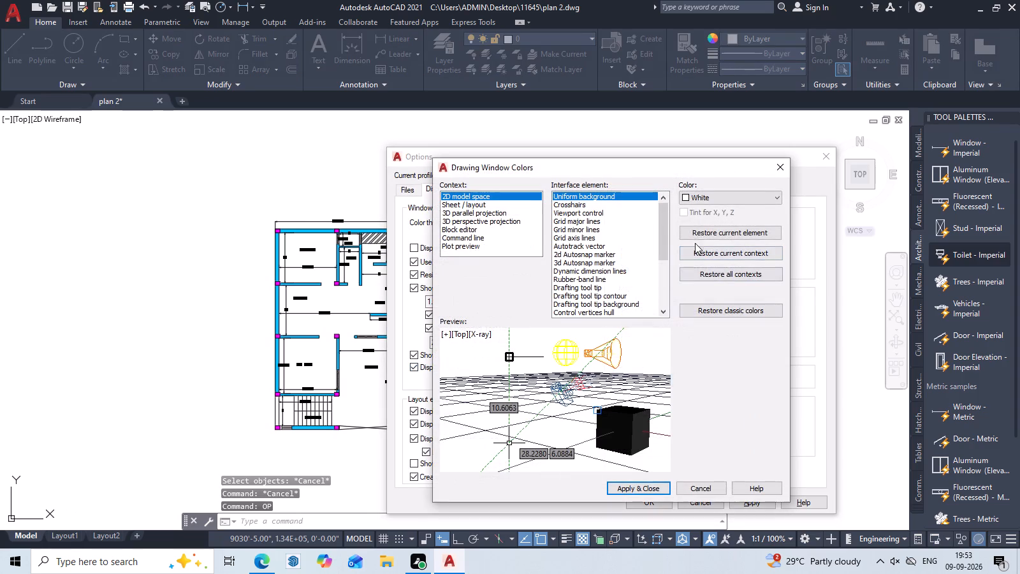
{"action": "left_click", "coordinate": [687, 196]}
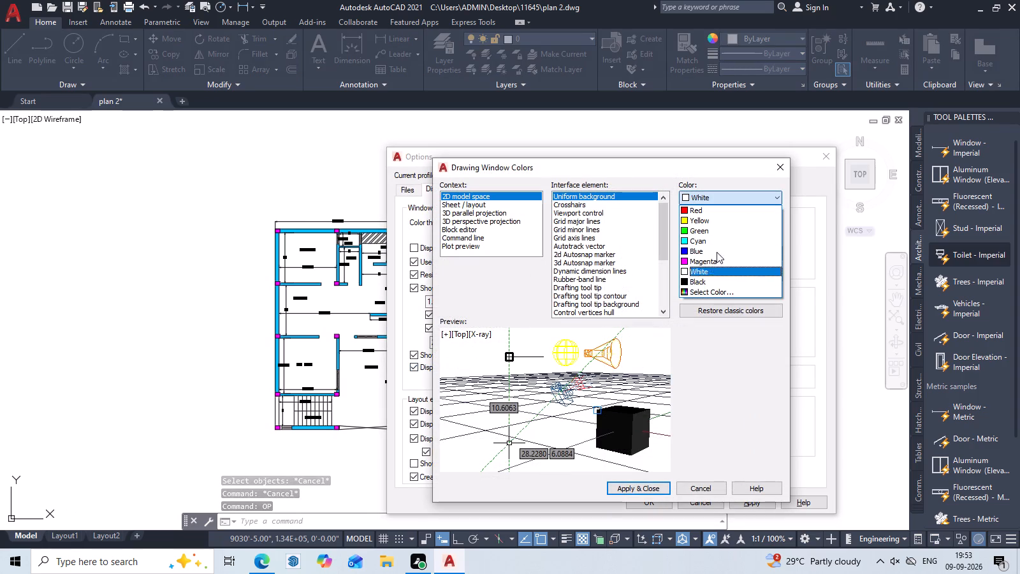
{"action": "left_click", "coordinate": [733, 294]}
{"action": "left_click", "coordinate": [715, 210]}
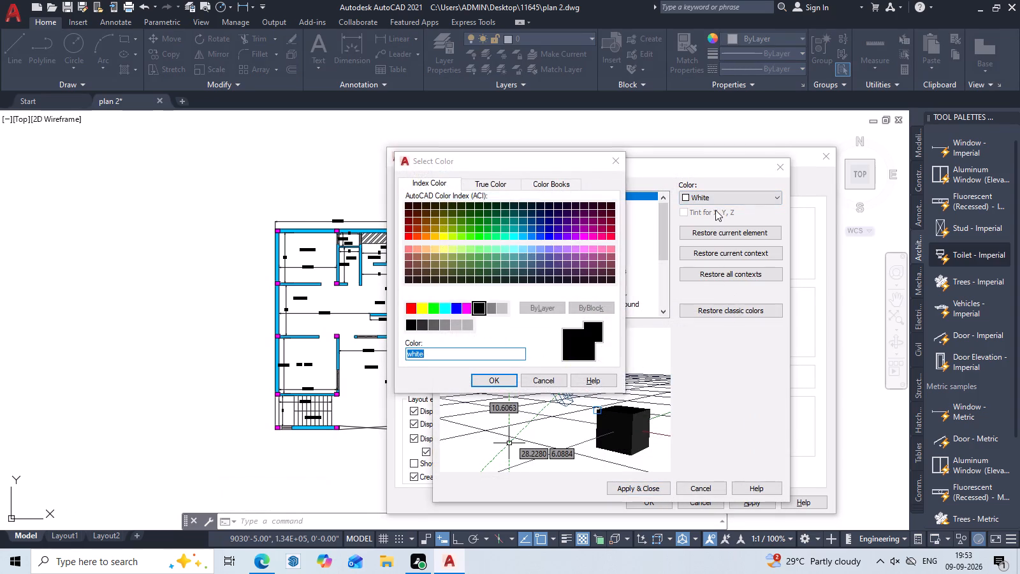
{"action": "left_click", "coordinate": [725, 235]}
{"action": "left_click", "coordinate": [612, 158]}
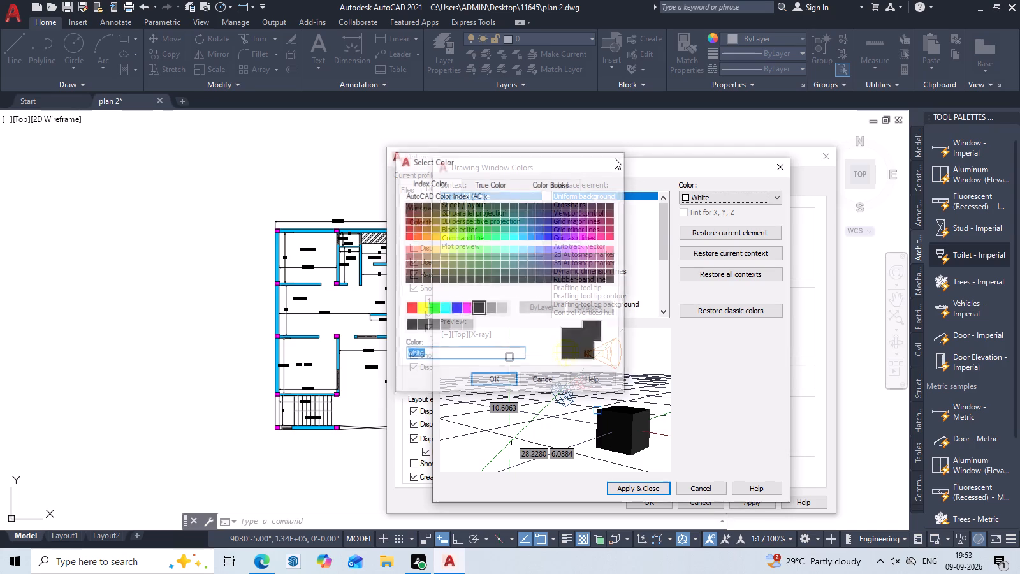
{"action": "left_click", "coordinate": [710, 233]}
{"action": "left_click", "coordinate": [634, 490]}
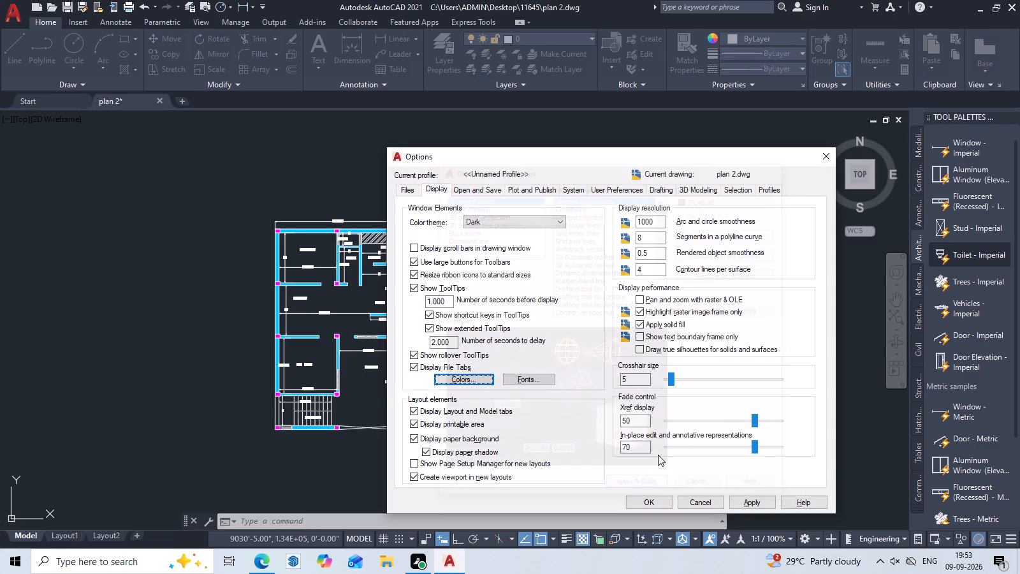
{"action": "double_click", "coordinate": [820, 158]}
Turn on the grid display in the drawing area.
{"action": "scroll", "coordinate": [472, 367], "scroll_direction": "up", "scroll_amount": 2}
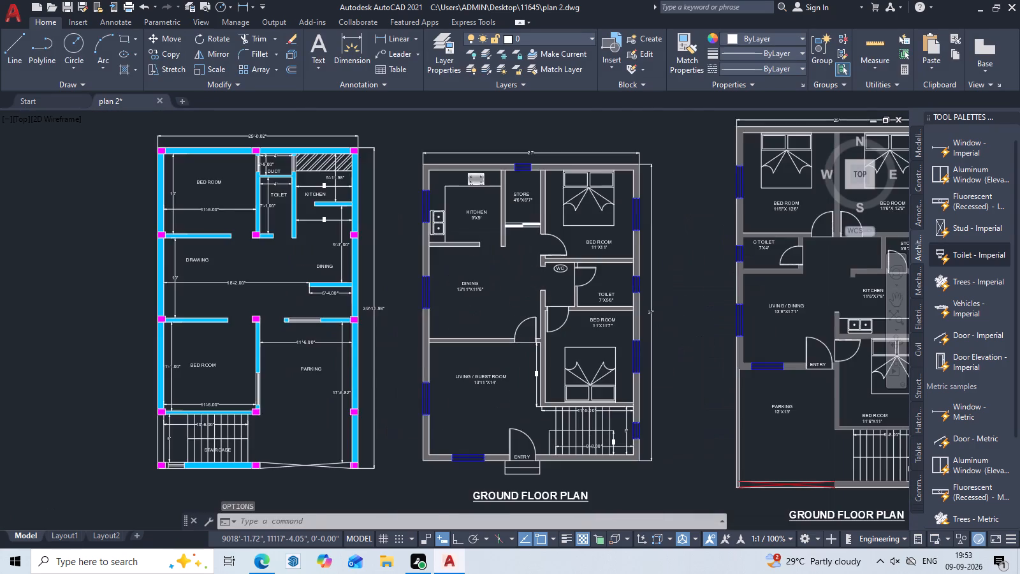
{"action": "scroll", "coordinate": [472, 367], "scroll_direction": "down", "scroll_amount": 1}
{"action": "key", "text": "F7"}
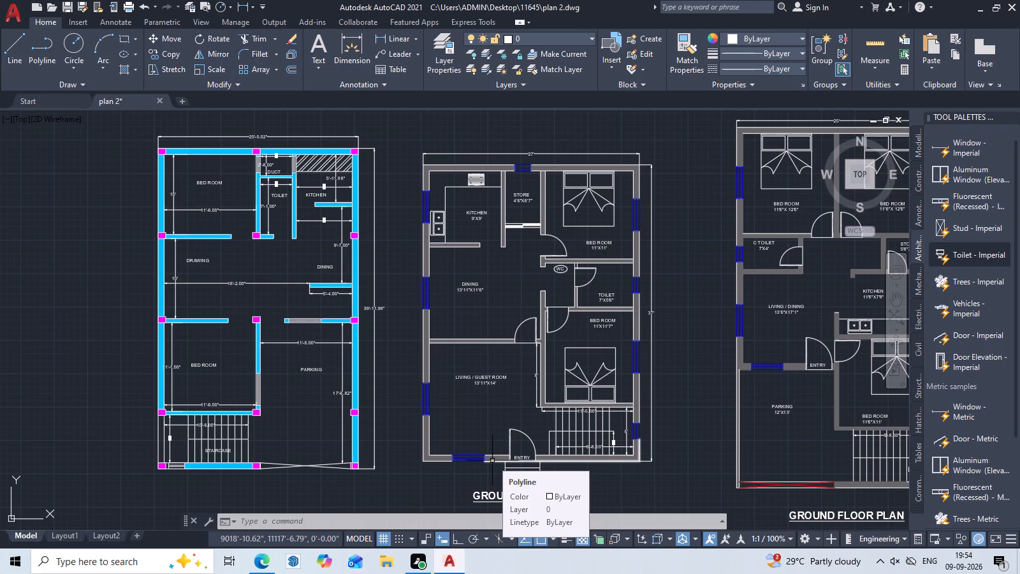
Examine the three floor plans against the dark background with the grid on, comparing their rooms and labels.
{"action": "scroll", "coordinate": [184, 56], "scroll_direction": "down", "scroll_amount": 2}
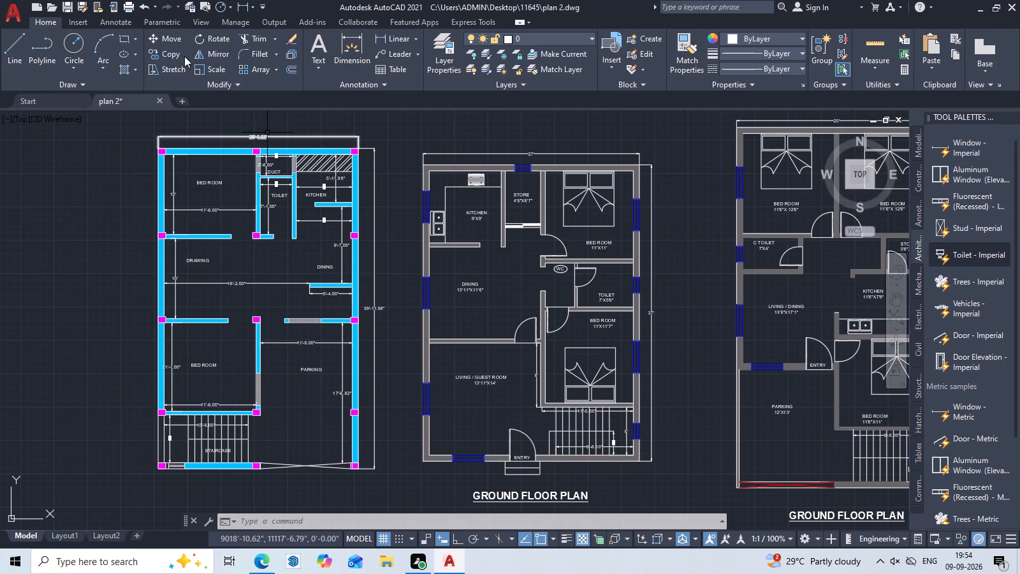
{"action": "scroll", "coordinate": [184, 56], "scroll_direction": "down", "scroll_amount": 1}
{"action": "middle_click_drag", "start_coordinate": [609, 272], "coordinate": [435, 304]}
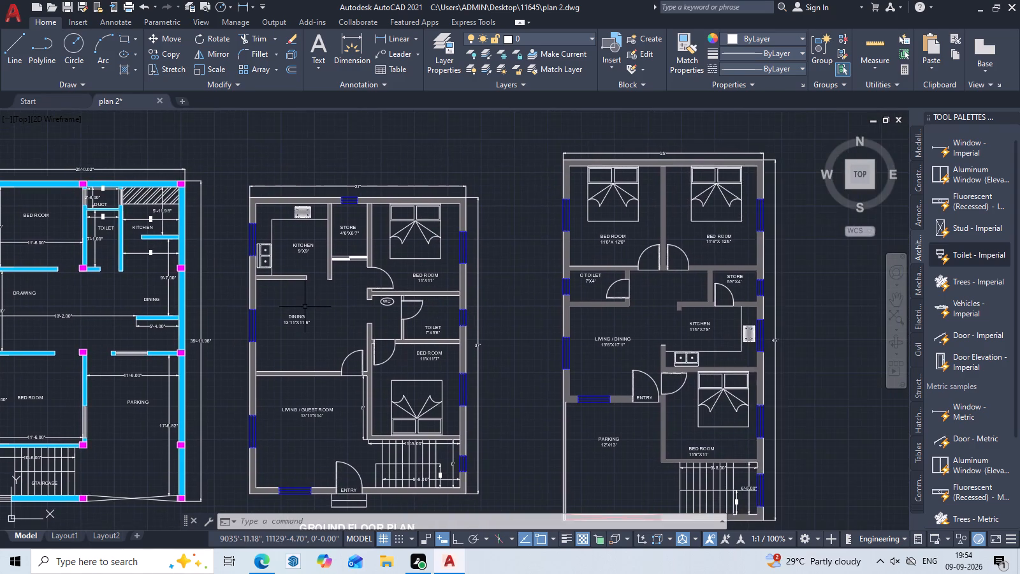
{"action": "scroll", "coordinate": [300, 308], "scroll_direction": "up", "scroll_amount": 2}
{"action": "scroll", "coordinate": [476, 389], "scroll_direction": "down", "scroll_amount": 1}
{"action": "middle_click_drag", "start_coordinate": [573, 416], "coordinate": [402, 327]}
{"action": "scroll", "coordinate": [405, 327], "scroll_direction": "down", "scroll_amount": 1}
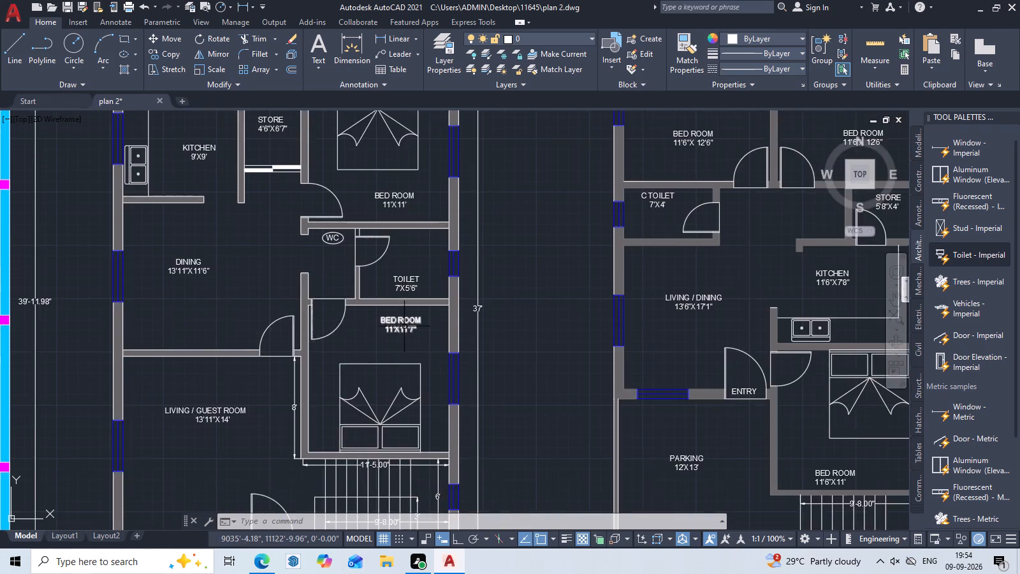
{"action": "middle_click_drag", "start_coordinate": [734, 342], "coordinate": [447, 325]}
{"action": "scroll", "coordinate": [255, 312], "scroll_direction": "down", "scroll_amount": 2}
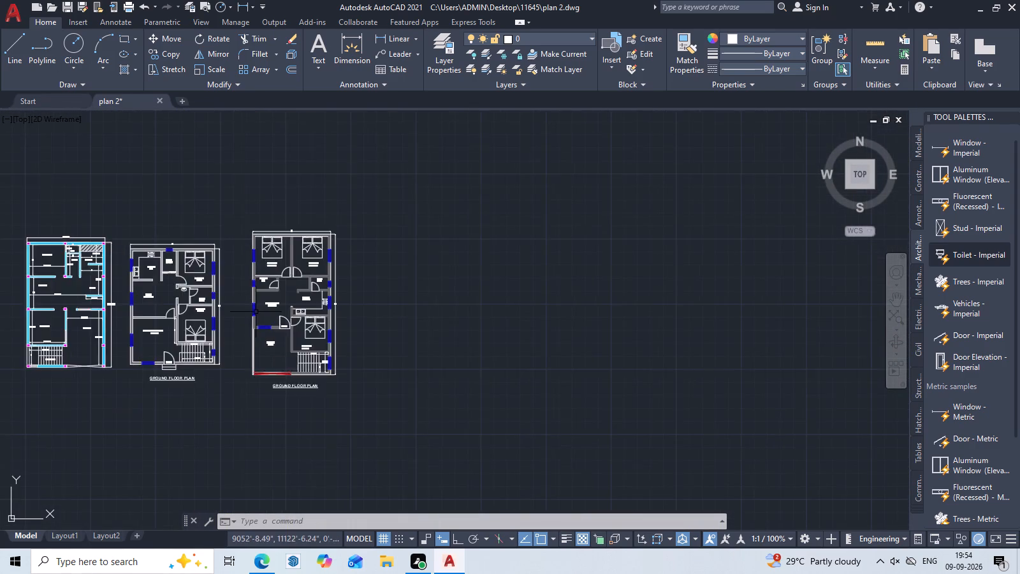
{"action": "middle_click_drag", "start_coordinate": [360, 318], "coordinate": [743, 319]}
{"action": "scroll", "coordinate": [581, 294], "scroll_direction": "up", "scroll_amount": 2}
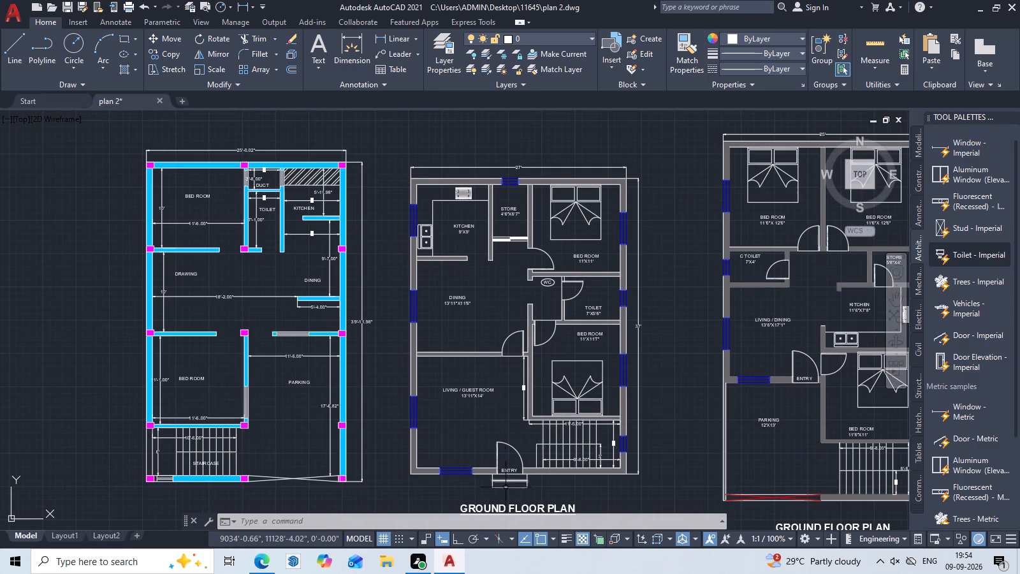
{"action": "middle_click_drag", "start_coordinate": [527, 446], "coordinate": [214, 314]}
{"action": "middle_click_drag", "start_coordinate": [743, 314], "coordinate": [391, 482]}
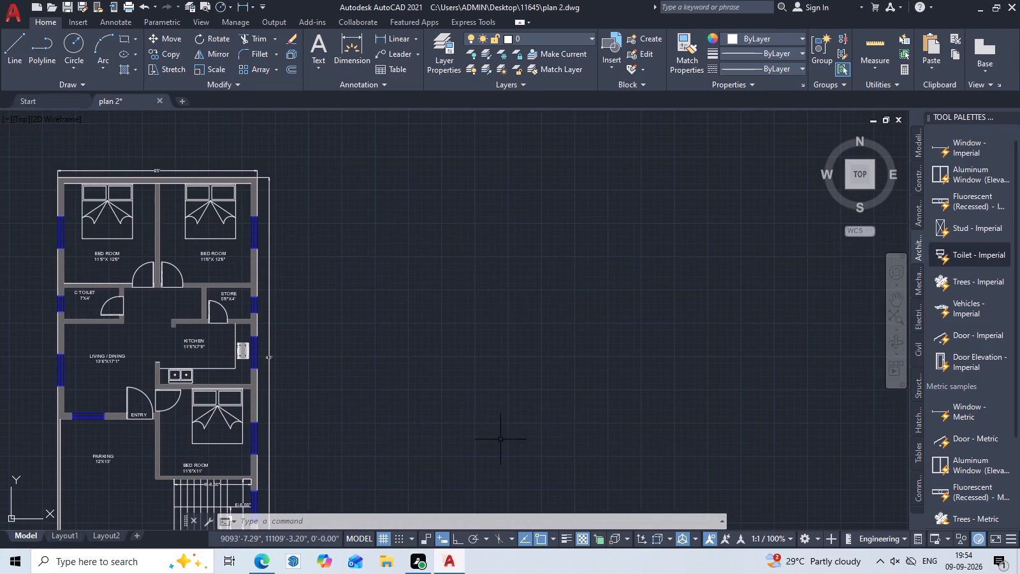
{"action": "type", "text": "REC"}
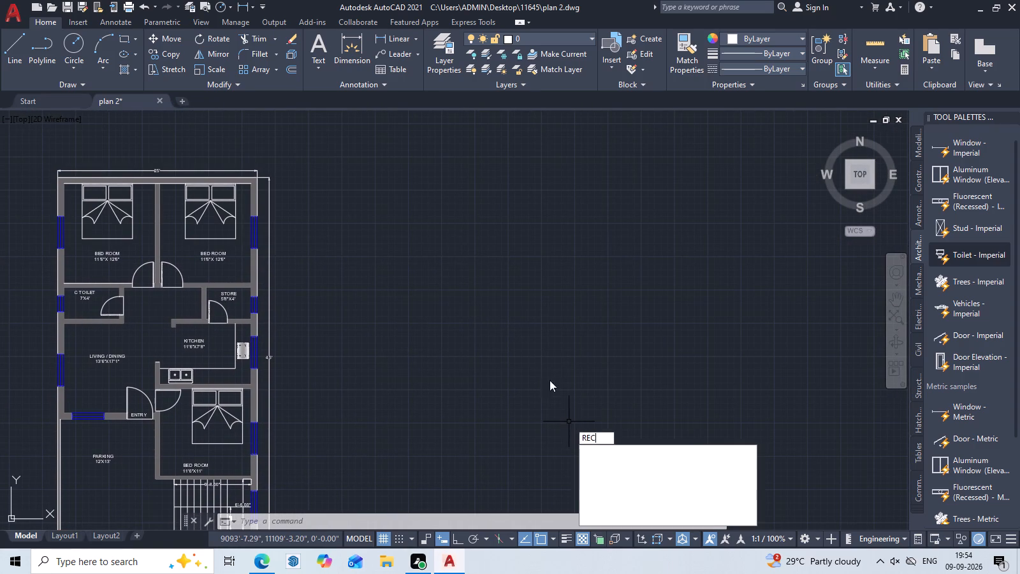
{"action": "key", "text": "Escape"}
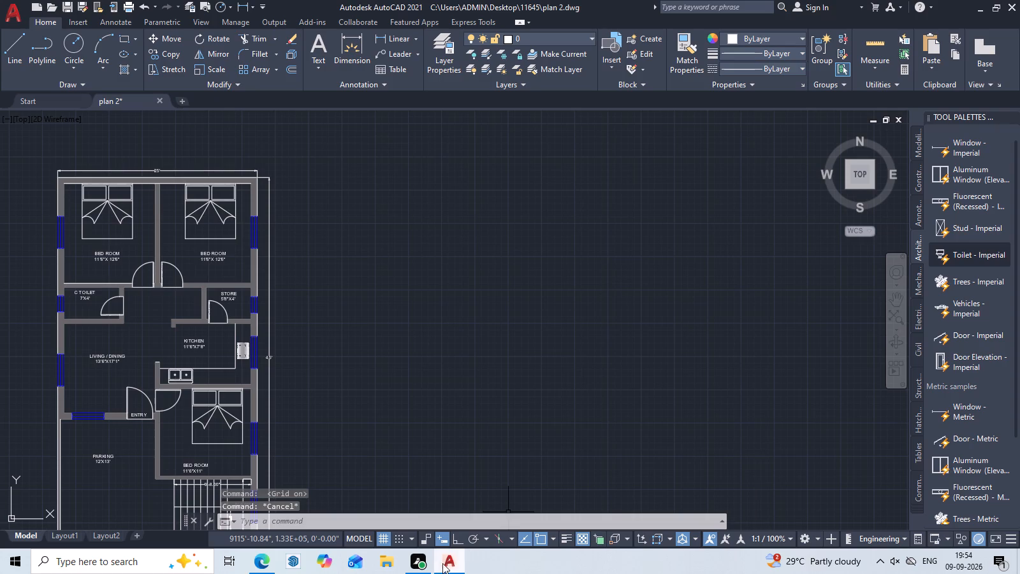